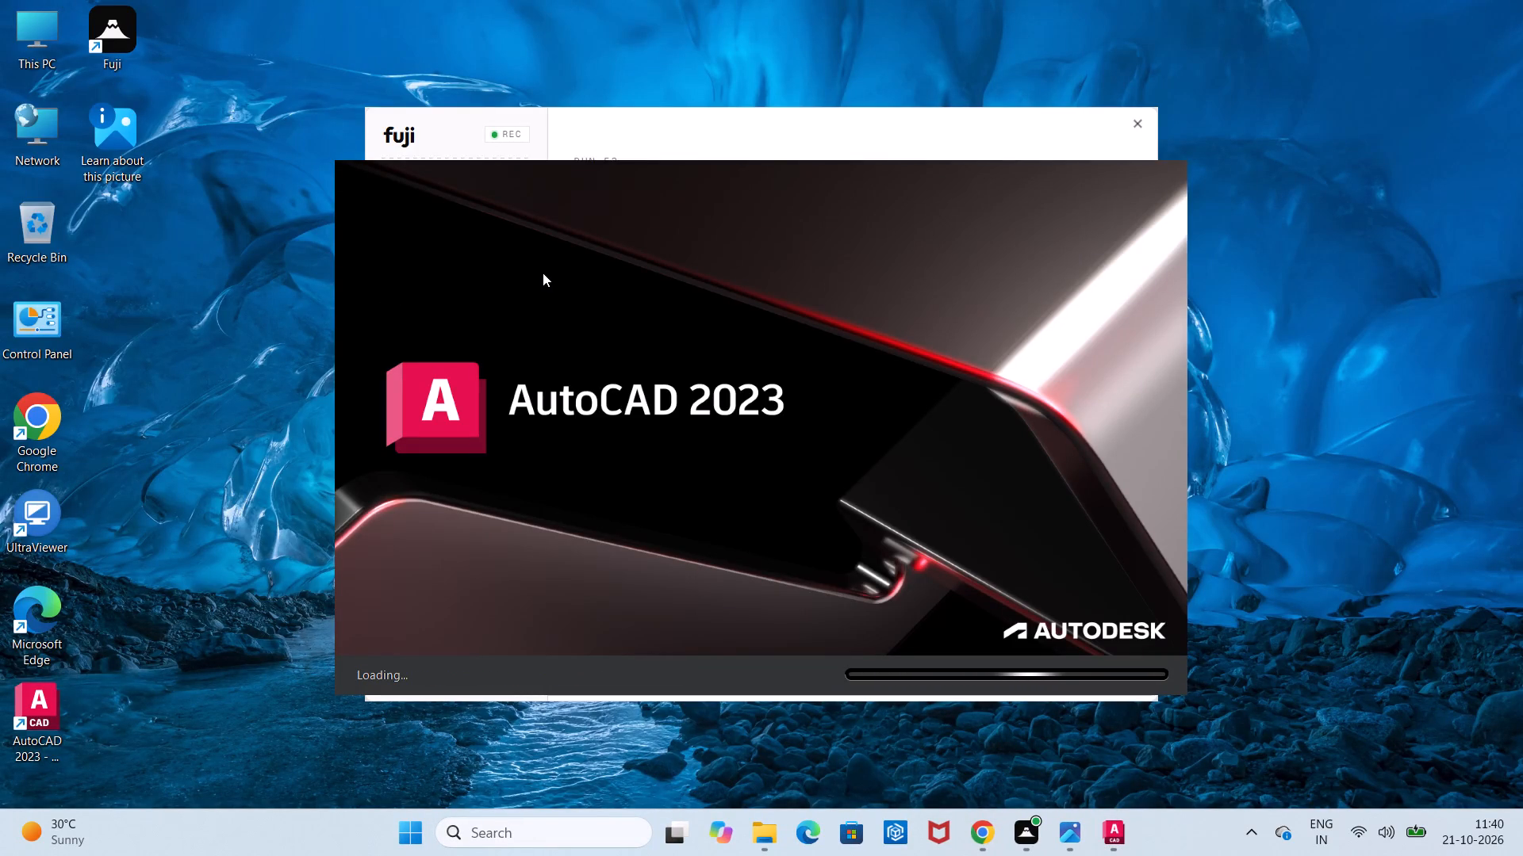
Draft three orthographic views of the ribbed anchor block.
Create a new blank drawing from the acadiso.dwt template.
left_click(152, 396)
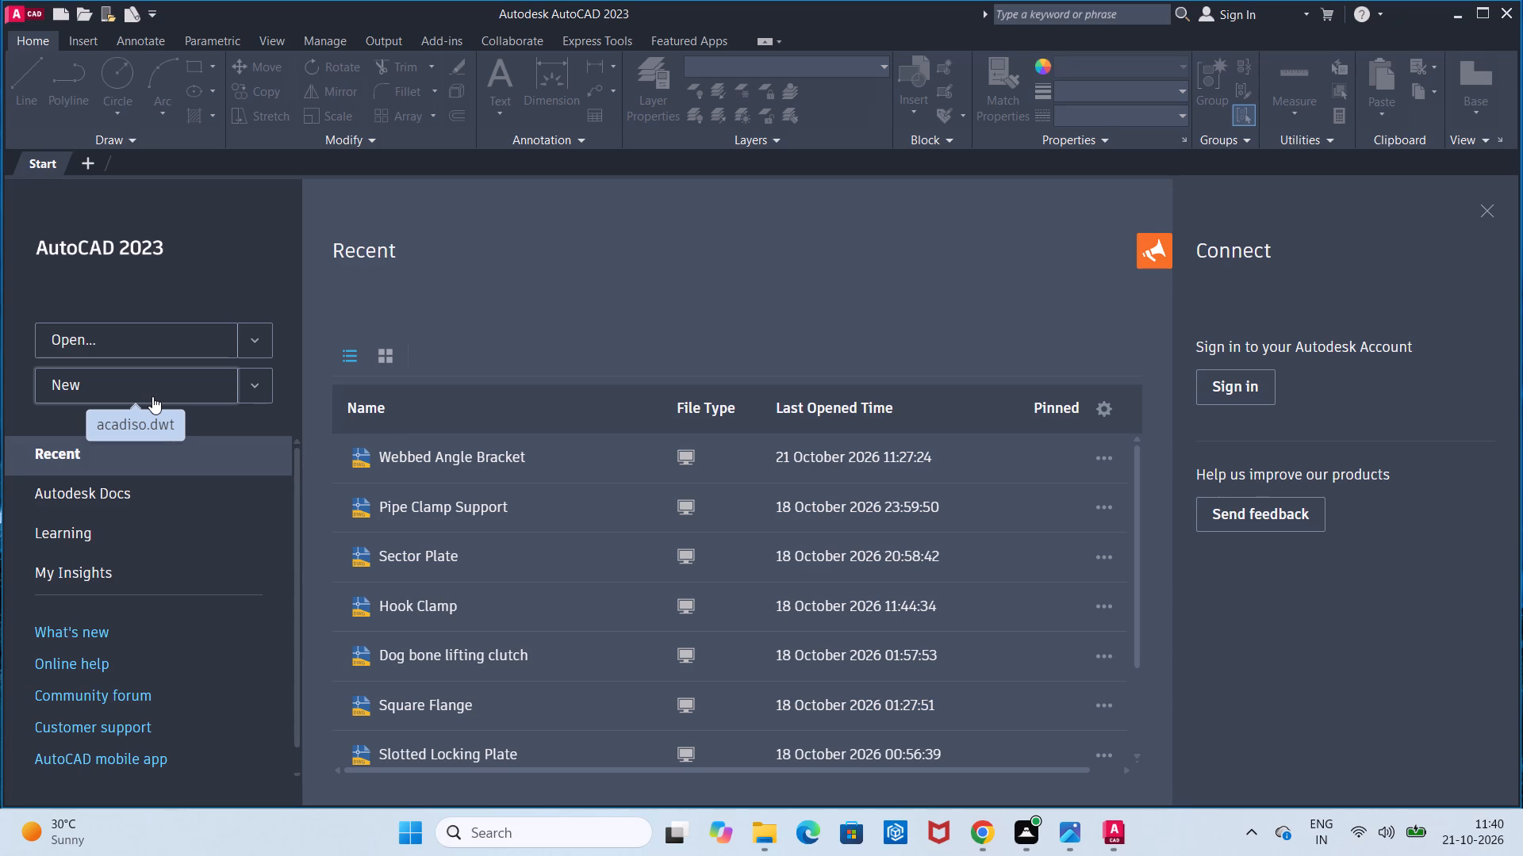
left_click(152, 396)
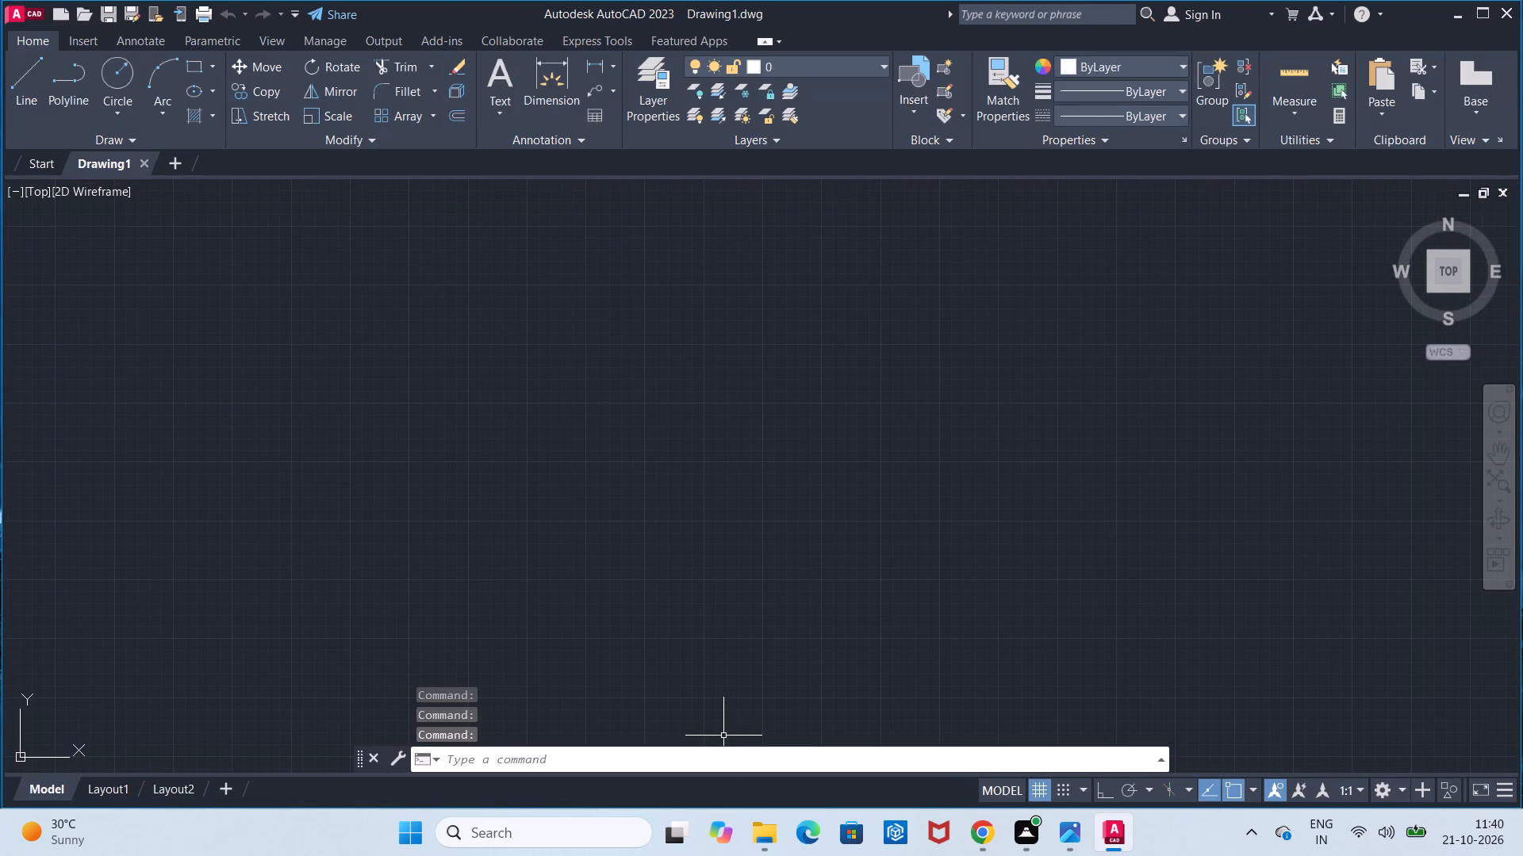
Turn on command log file recording with LOGFILEON.
left_click(718, 754)
type("log")
type("file")
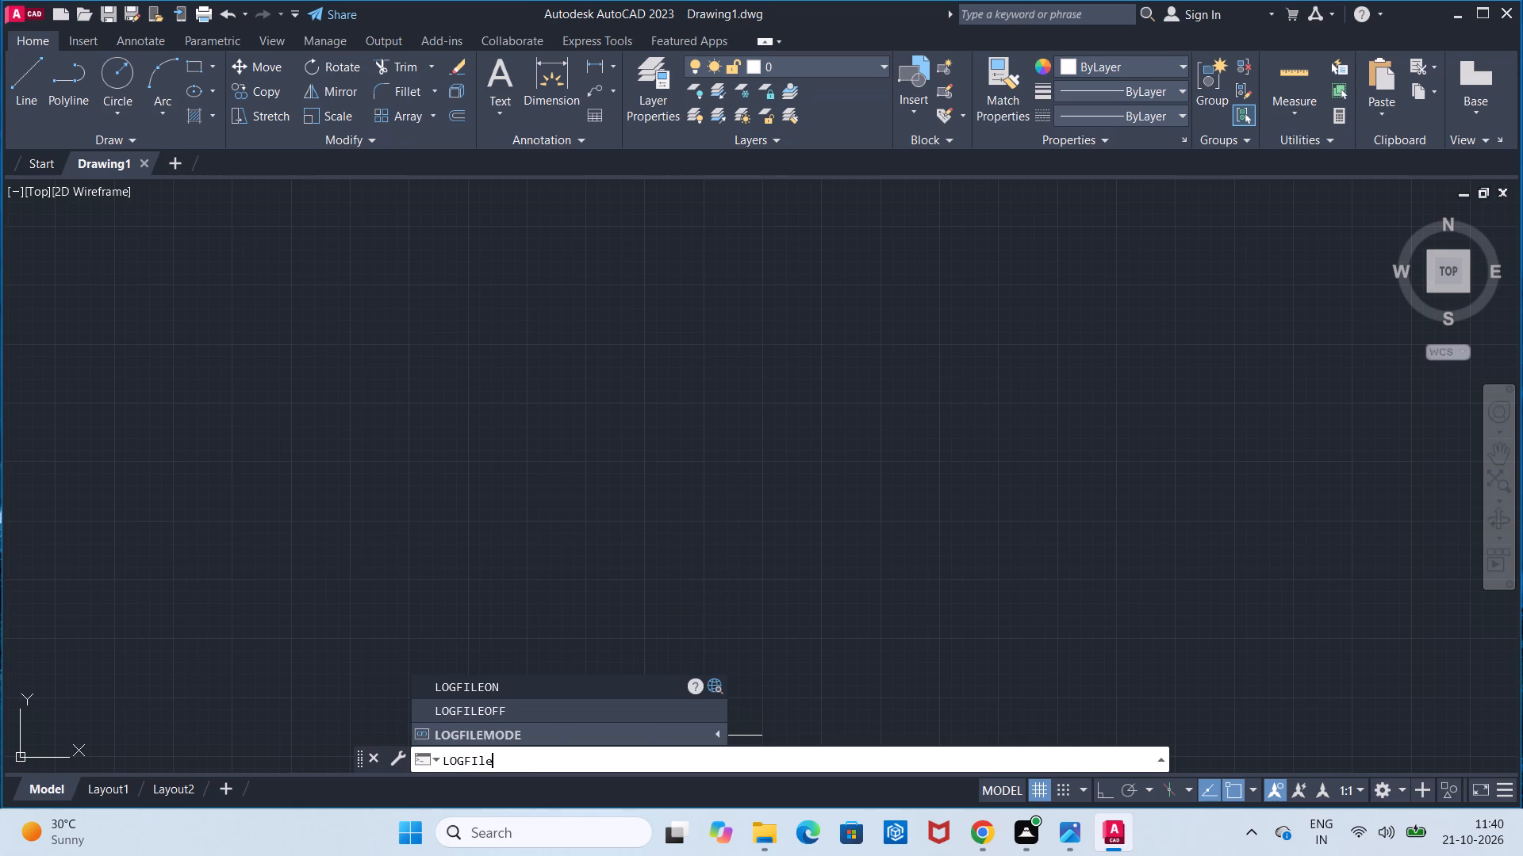
left_click(626, 696)
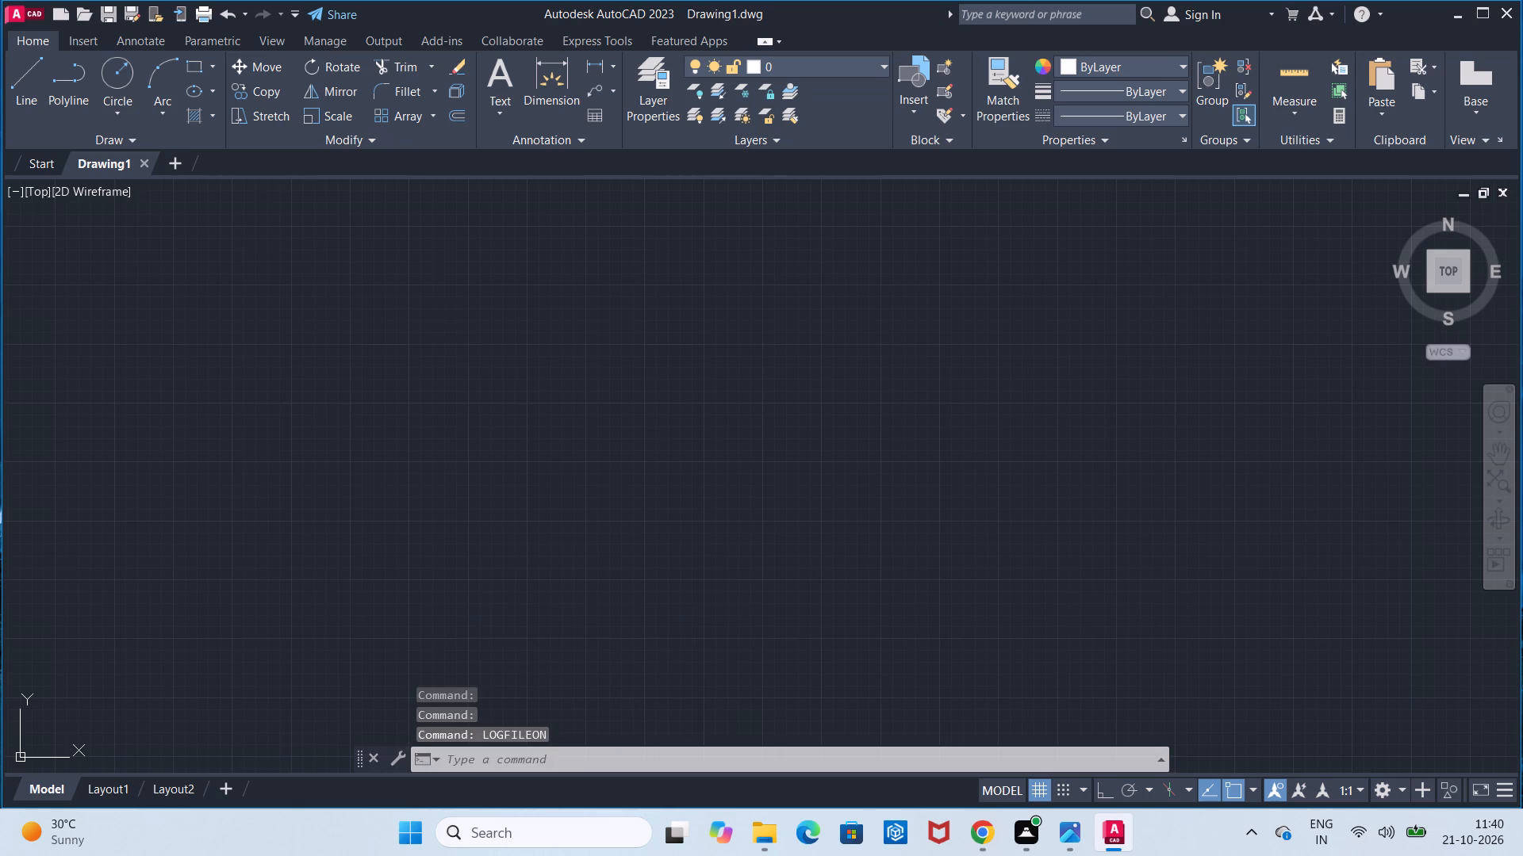
Set the drawing units to decimal length with precision 0, keeping millimetres as the insertion scale.
left_click(596, 755)
type("units'")
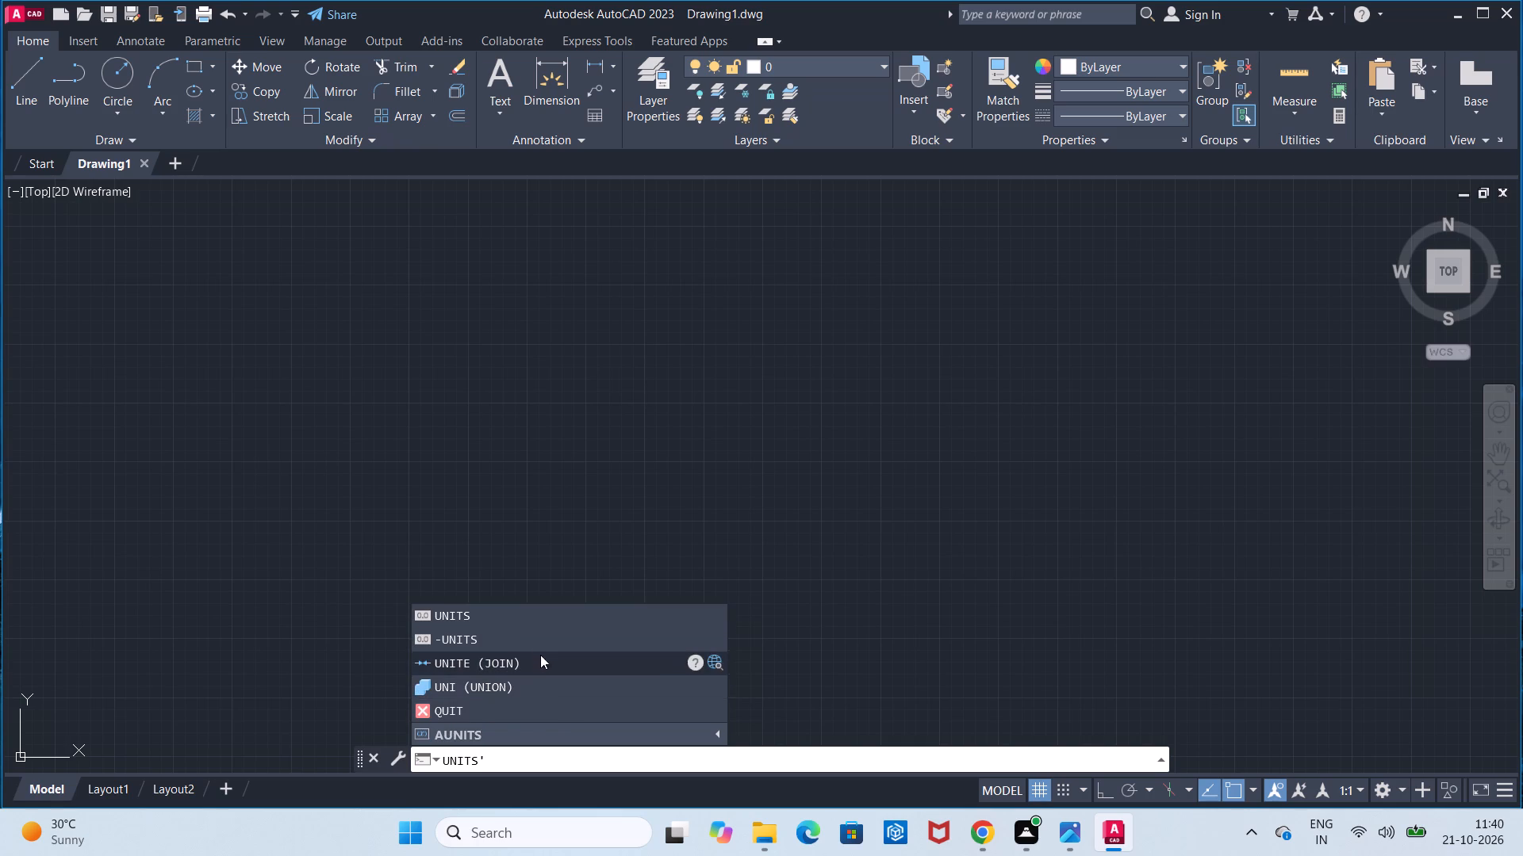
left_click(539, 624)
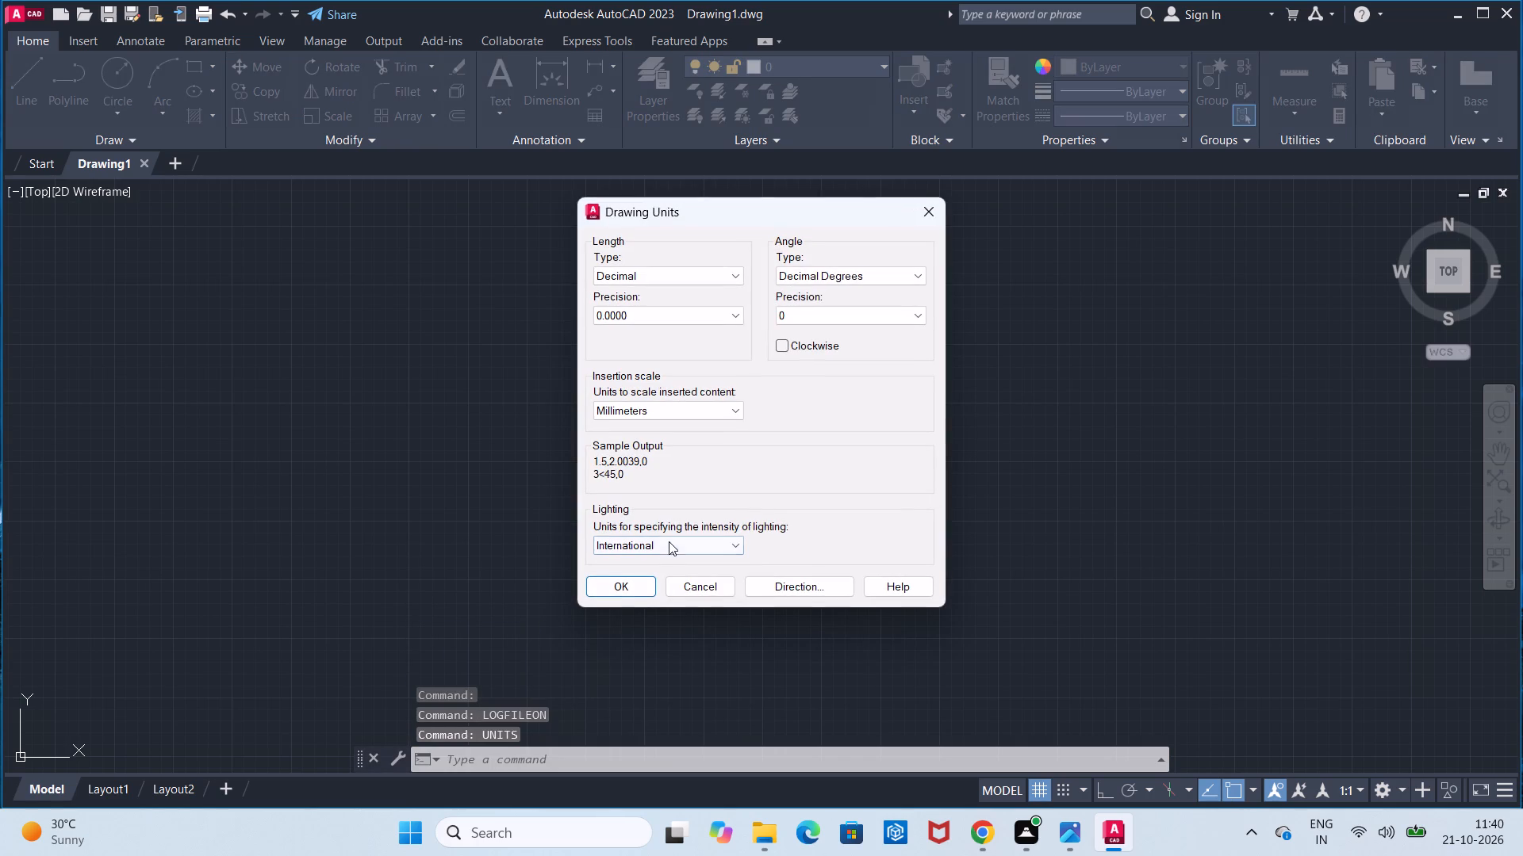
left_click(691, 318)
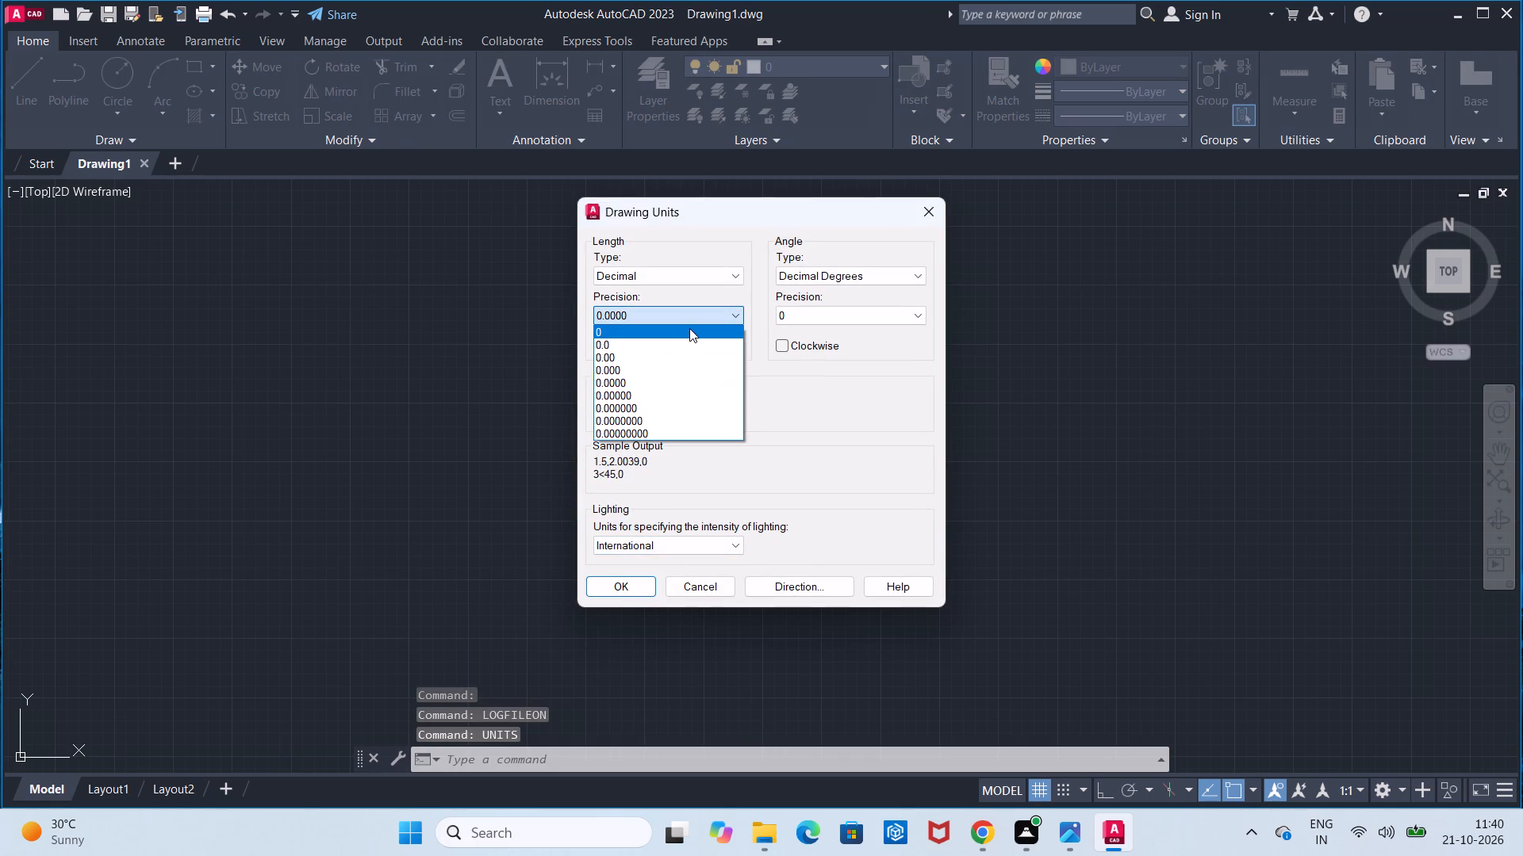
left_click(689, 328)
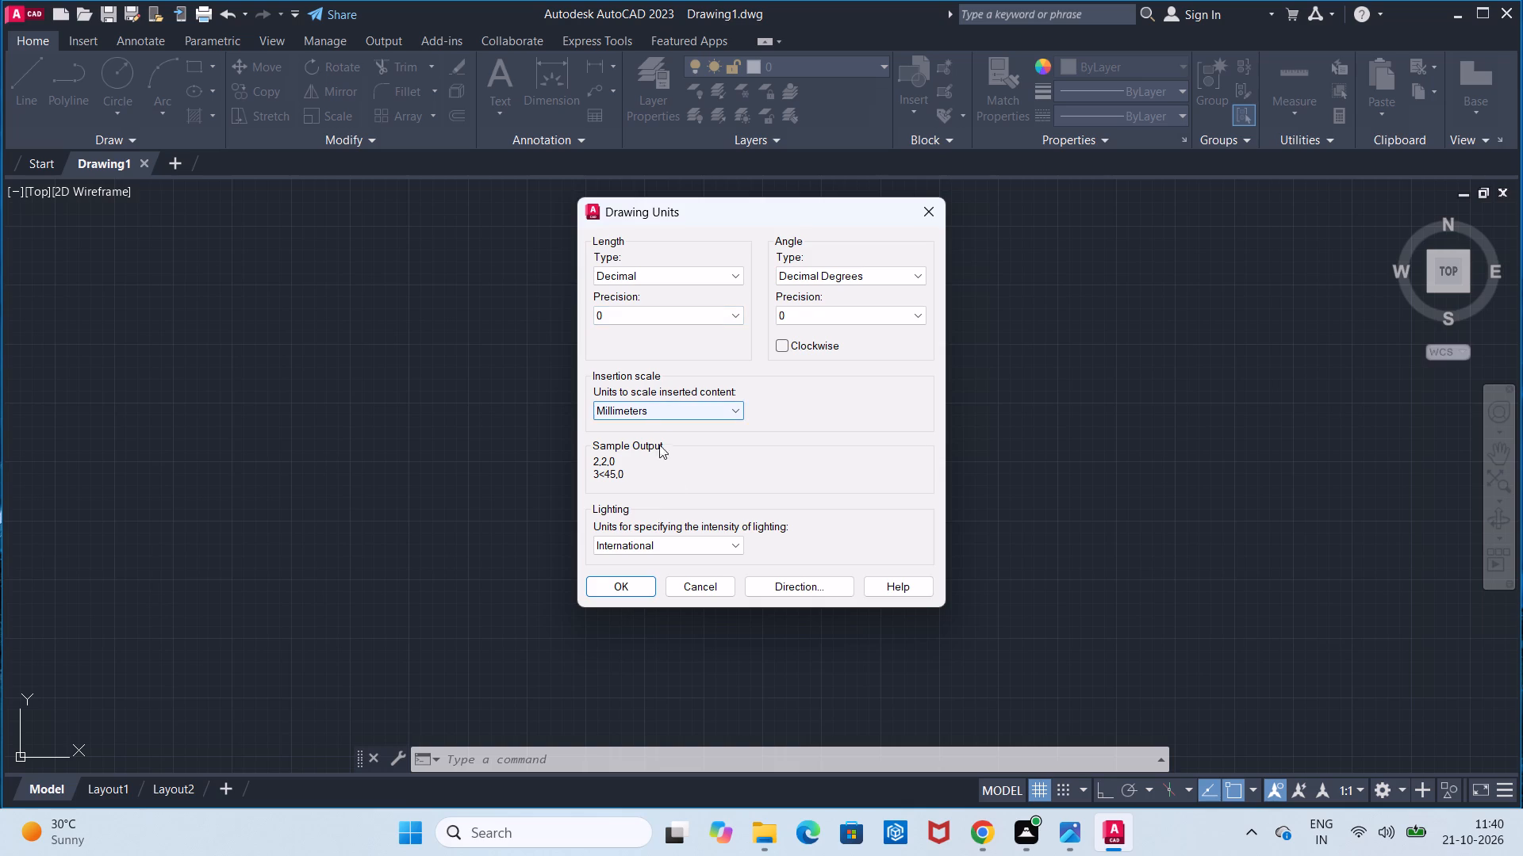
left_click(639, 580)
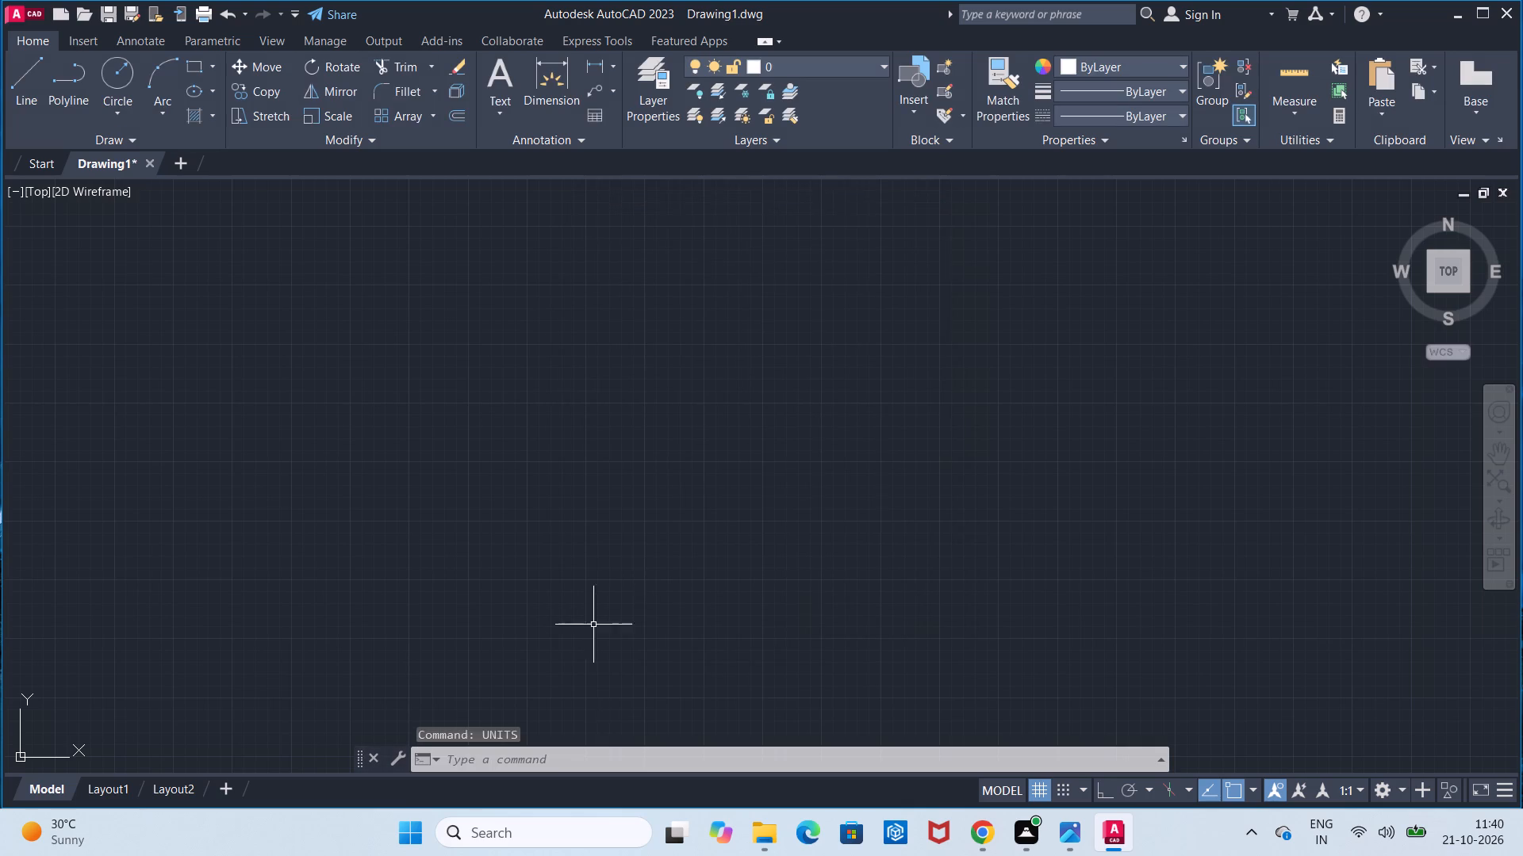
Modify the ISO-25 dimension style to use ISO standard text alignment and a linear dimension precision of 0.
left_click(576, 751)
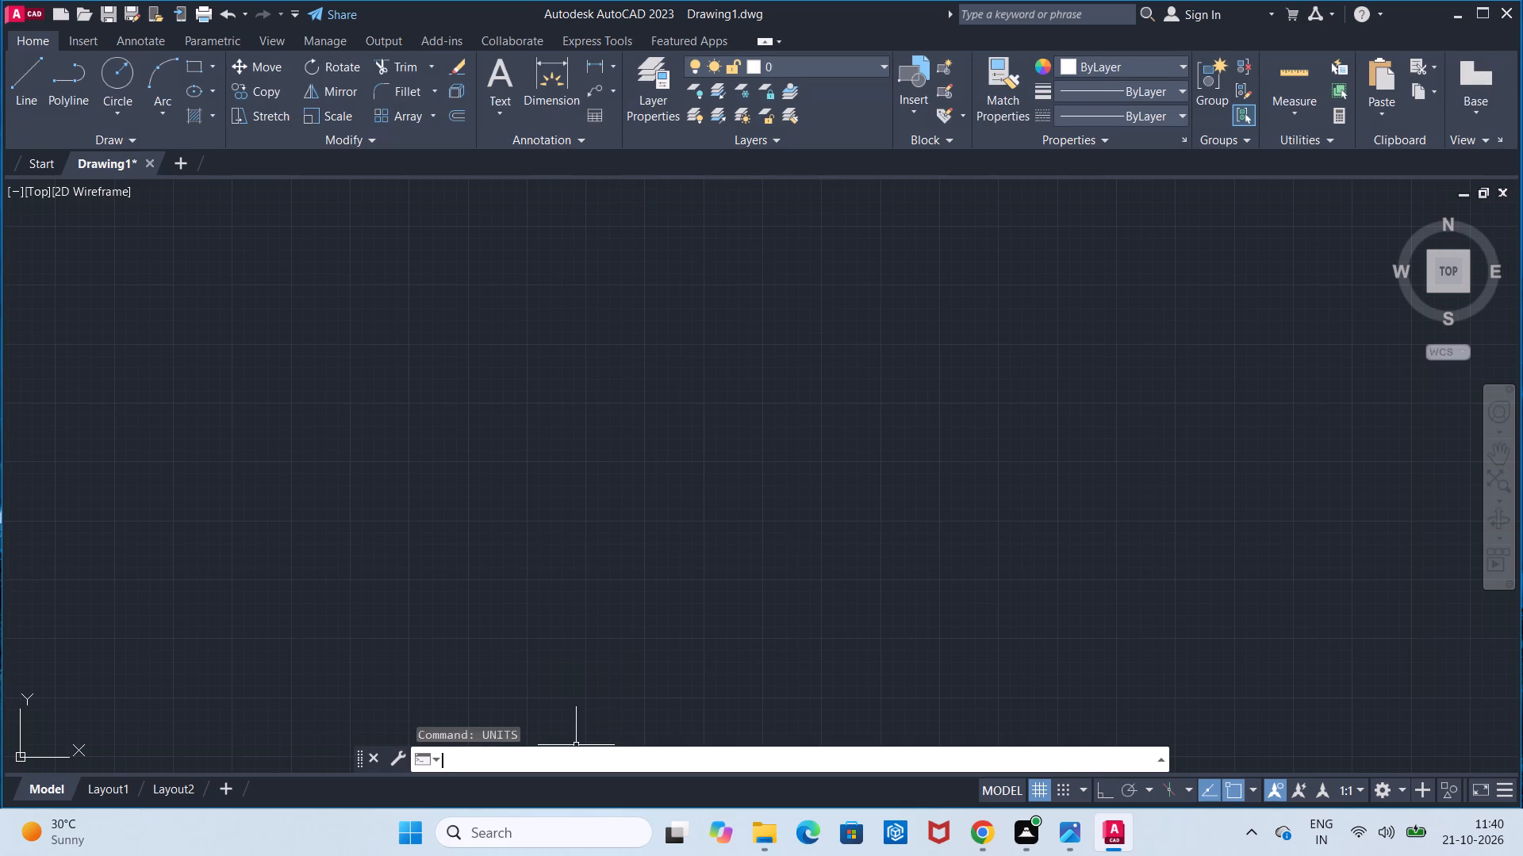
key("d")
key("apostrophe")
key("Return")
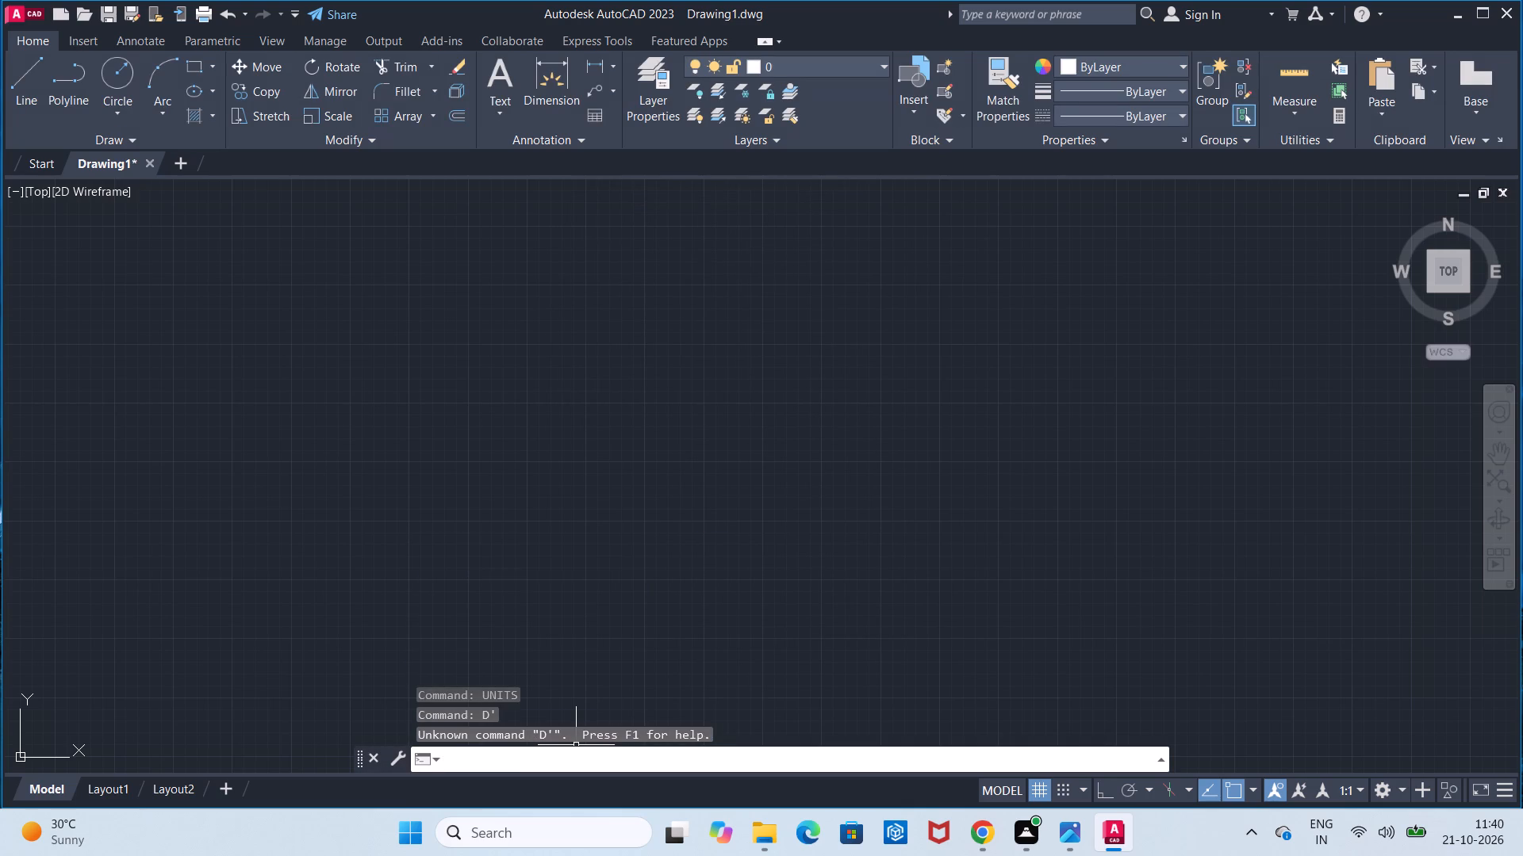
left_click(560, 758)
left_click(523, 759)
key("d")
key("Return")
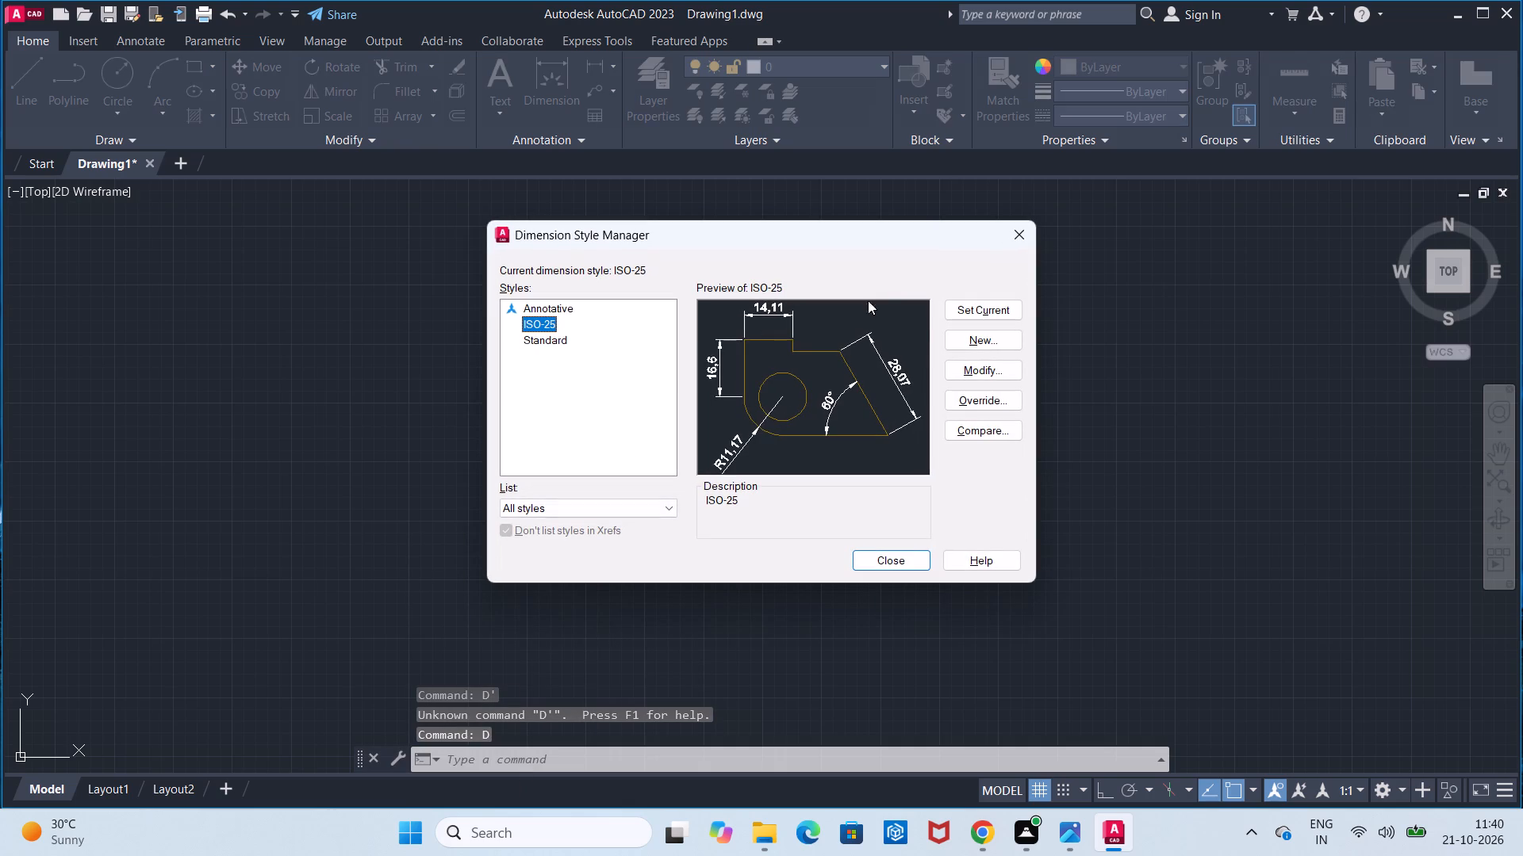
left_click(960, 362)
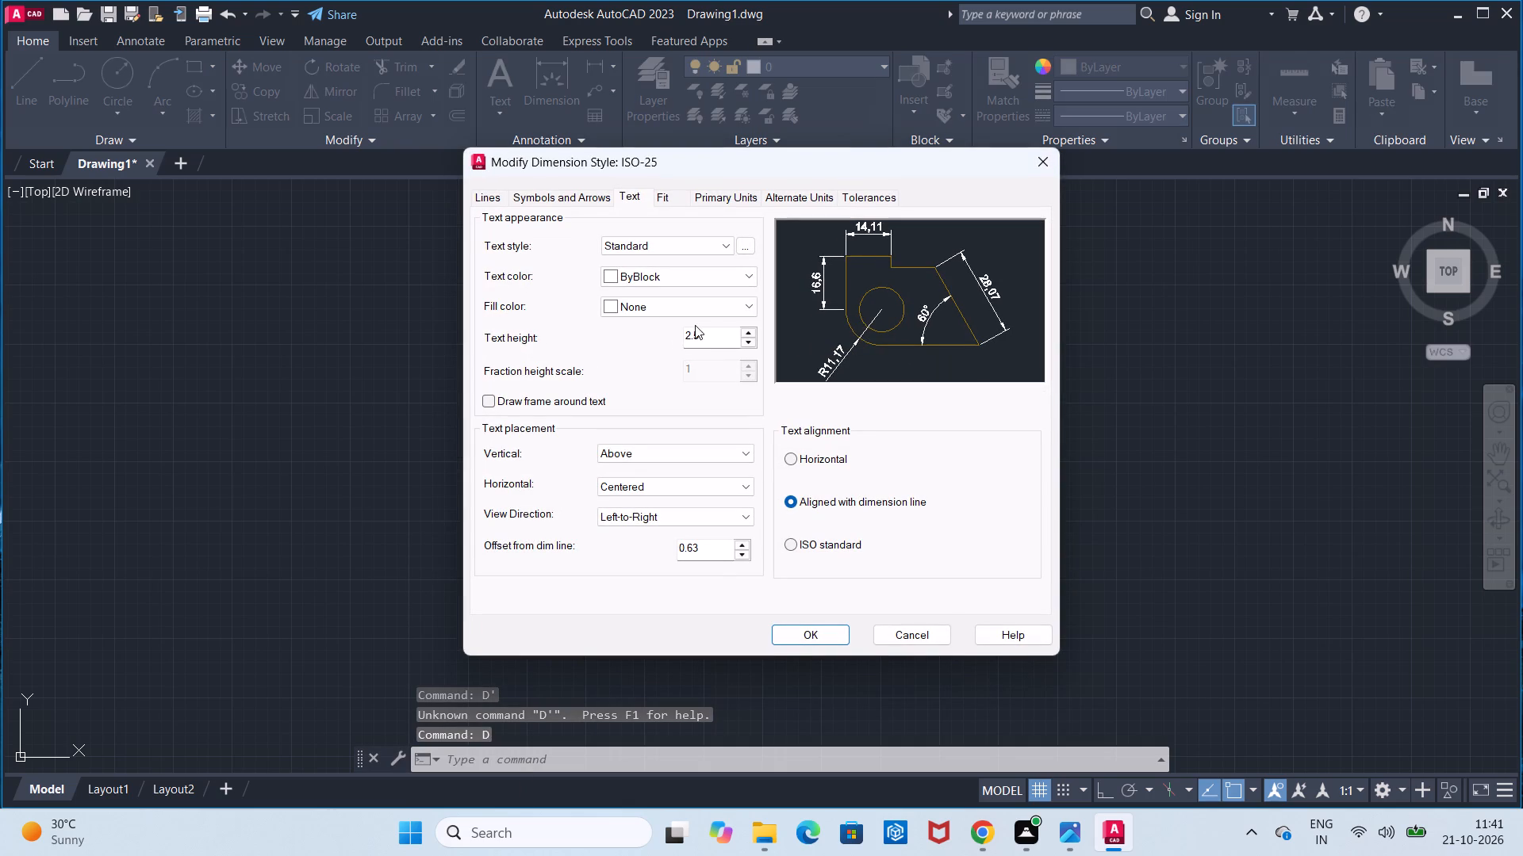
left_click(799, 553)
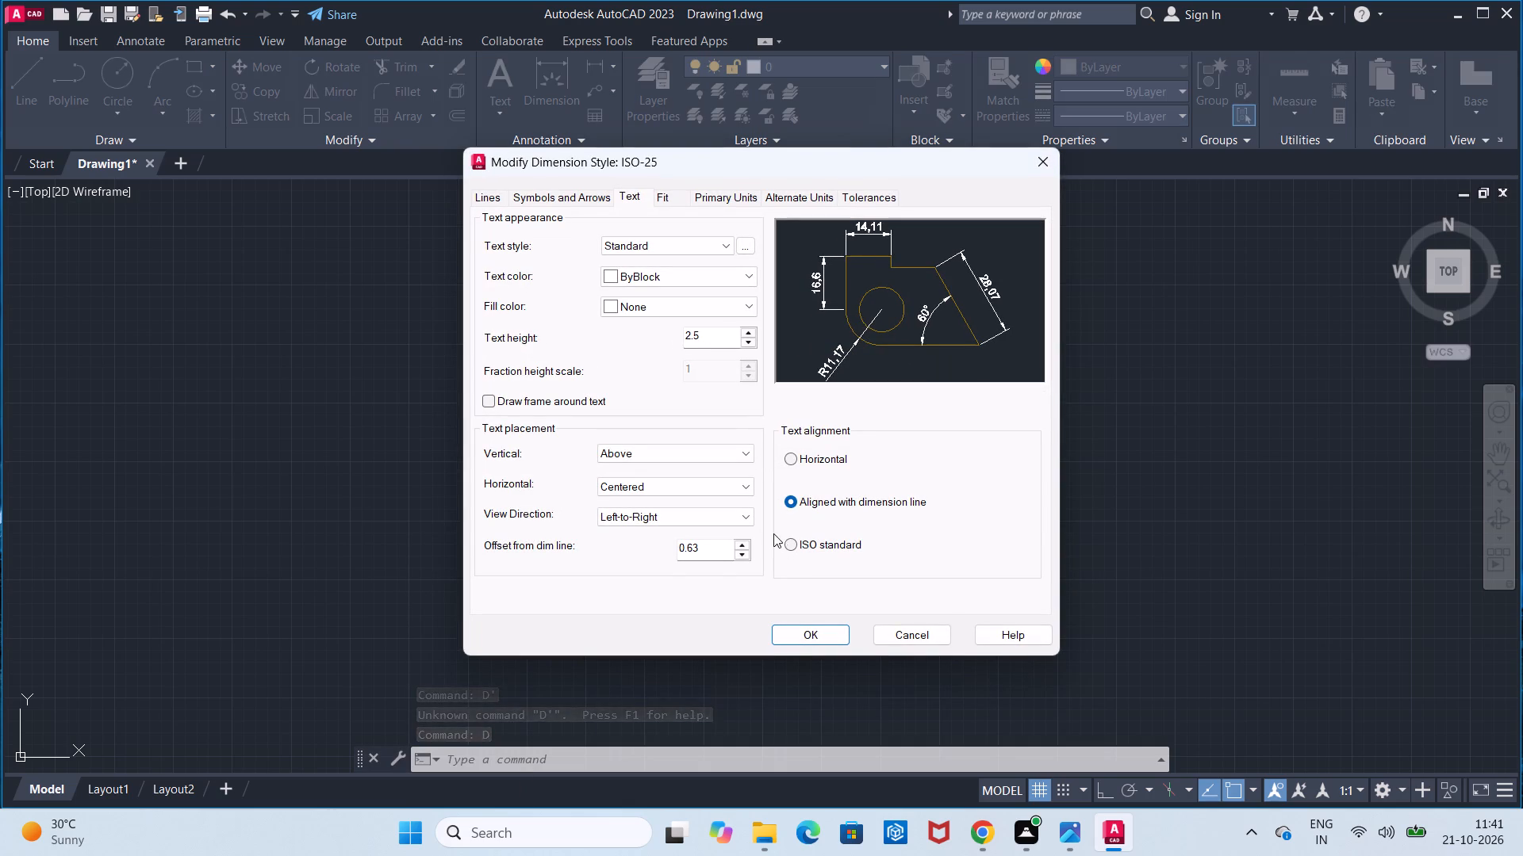
left_click(785, 544)
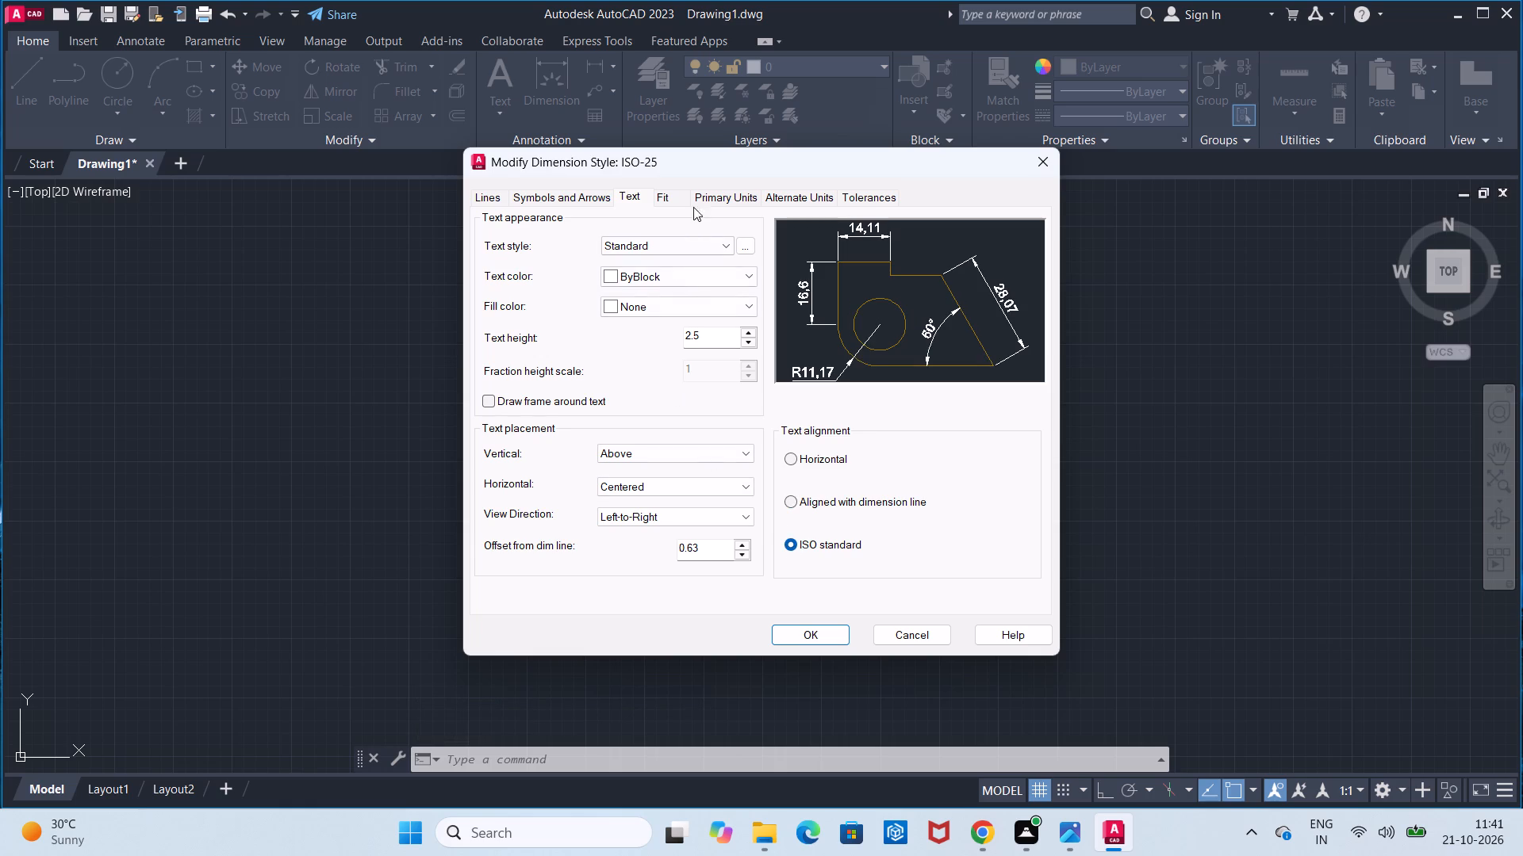
left_click(700, 196)
left_click(654, 267)
left_click(654, 279)
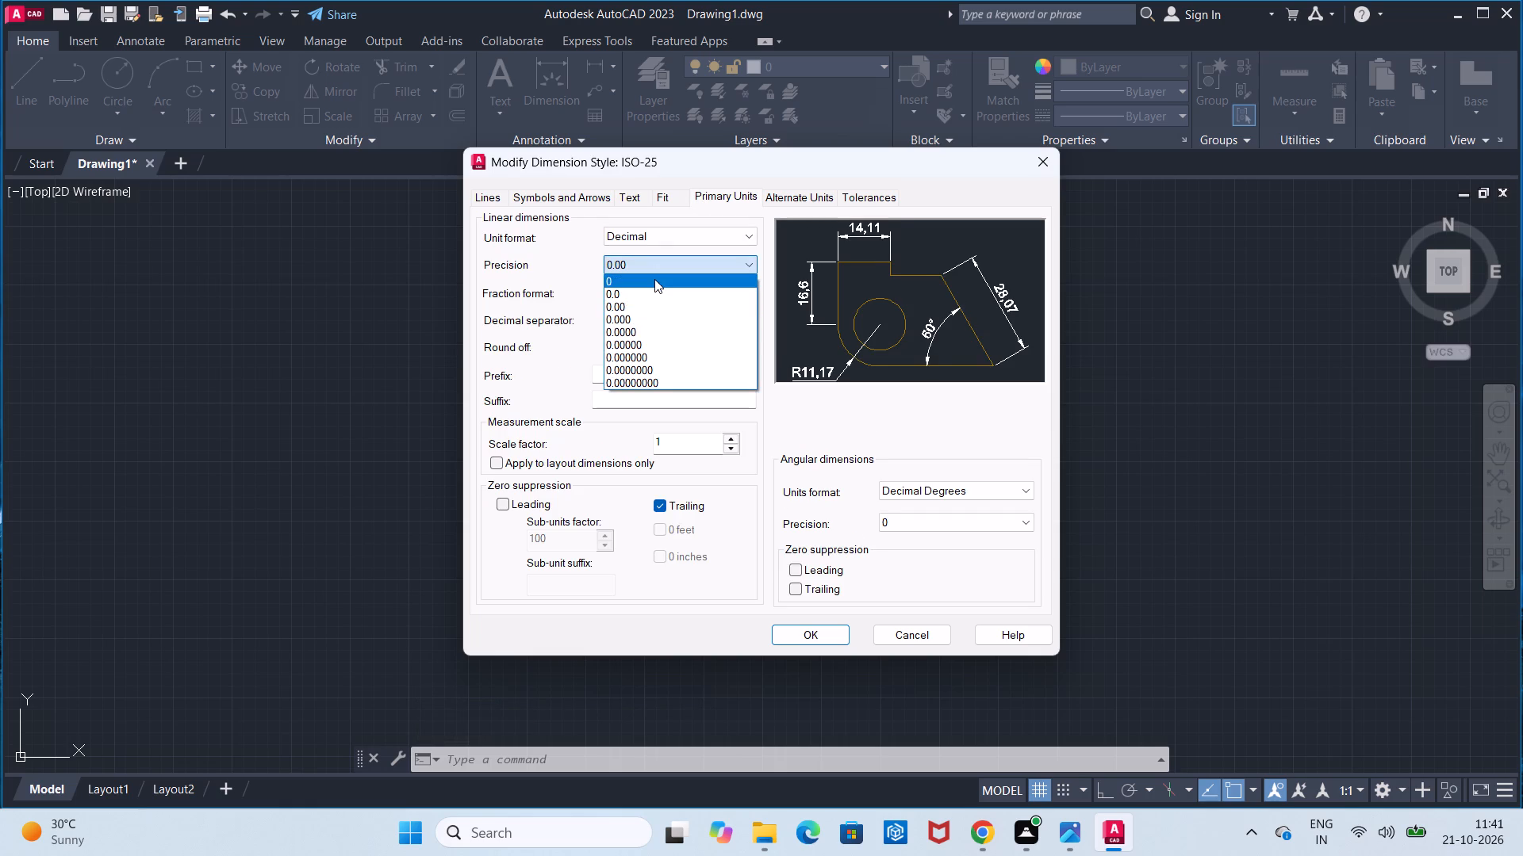
Set the ISO-25 dimension text height to 6, make the style current and close the Dimension Style Manager.
left_click(634, 204)
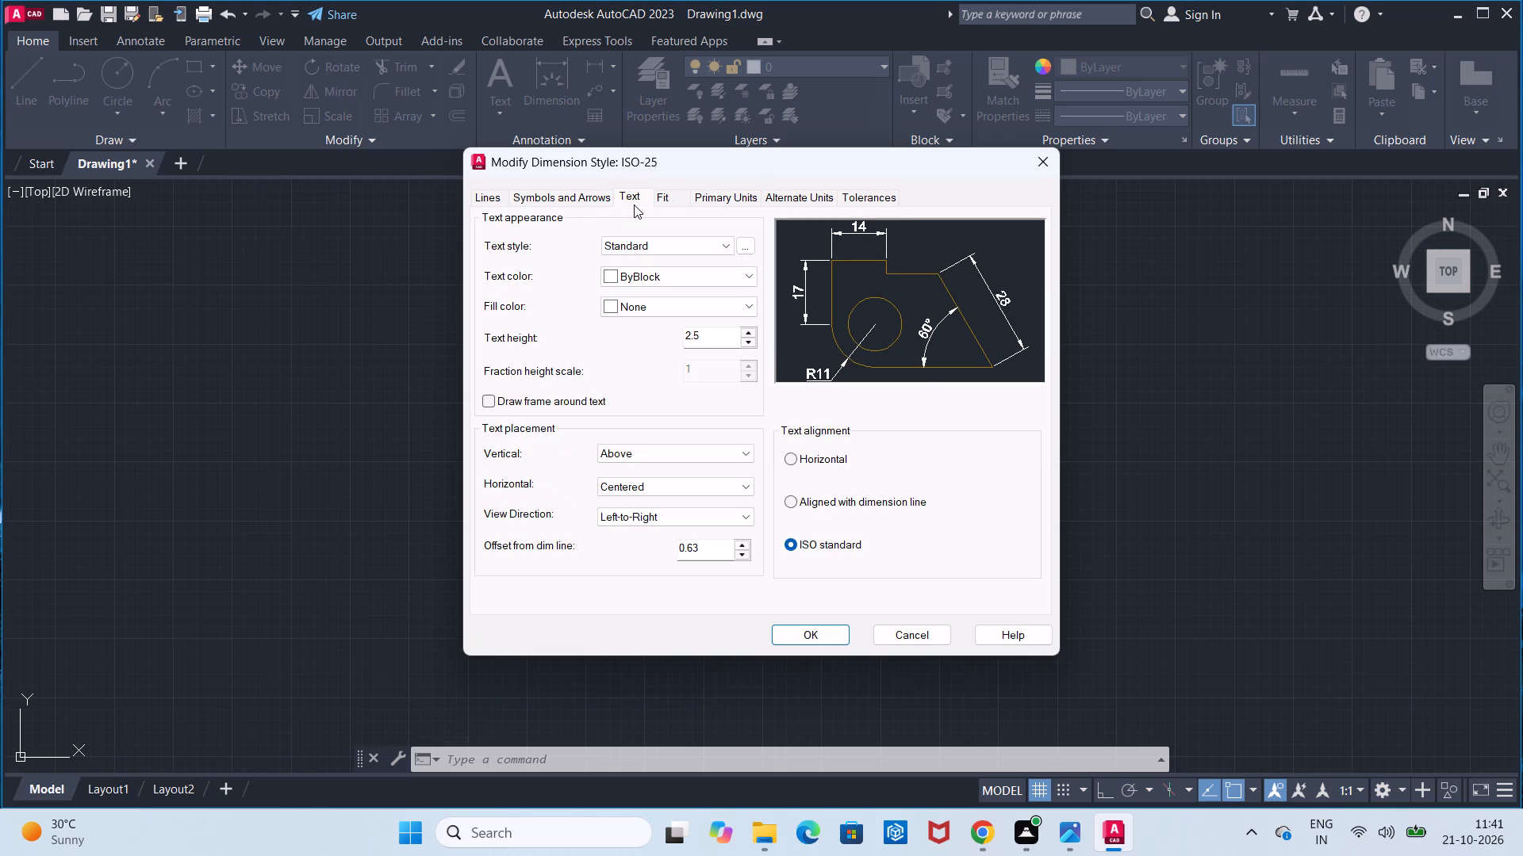
left_click(723, 334)
key("BackSpace")
key("BackSpace")
key("BackSpace")
key("BackSpace")
key("BackSpace")
key("BackSpace")
key("BackSpace")
key("BackSpace")
key("BackSpace")
key("BackSpace")
key("6")
left_click(807, 640)
left_click(973, 300)
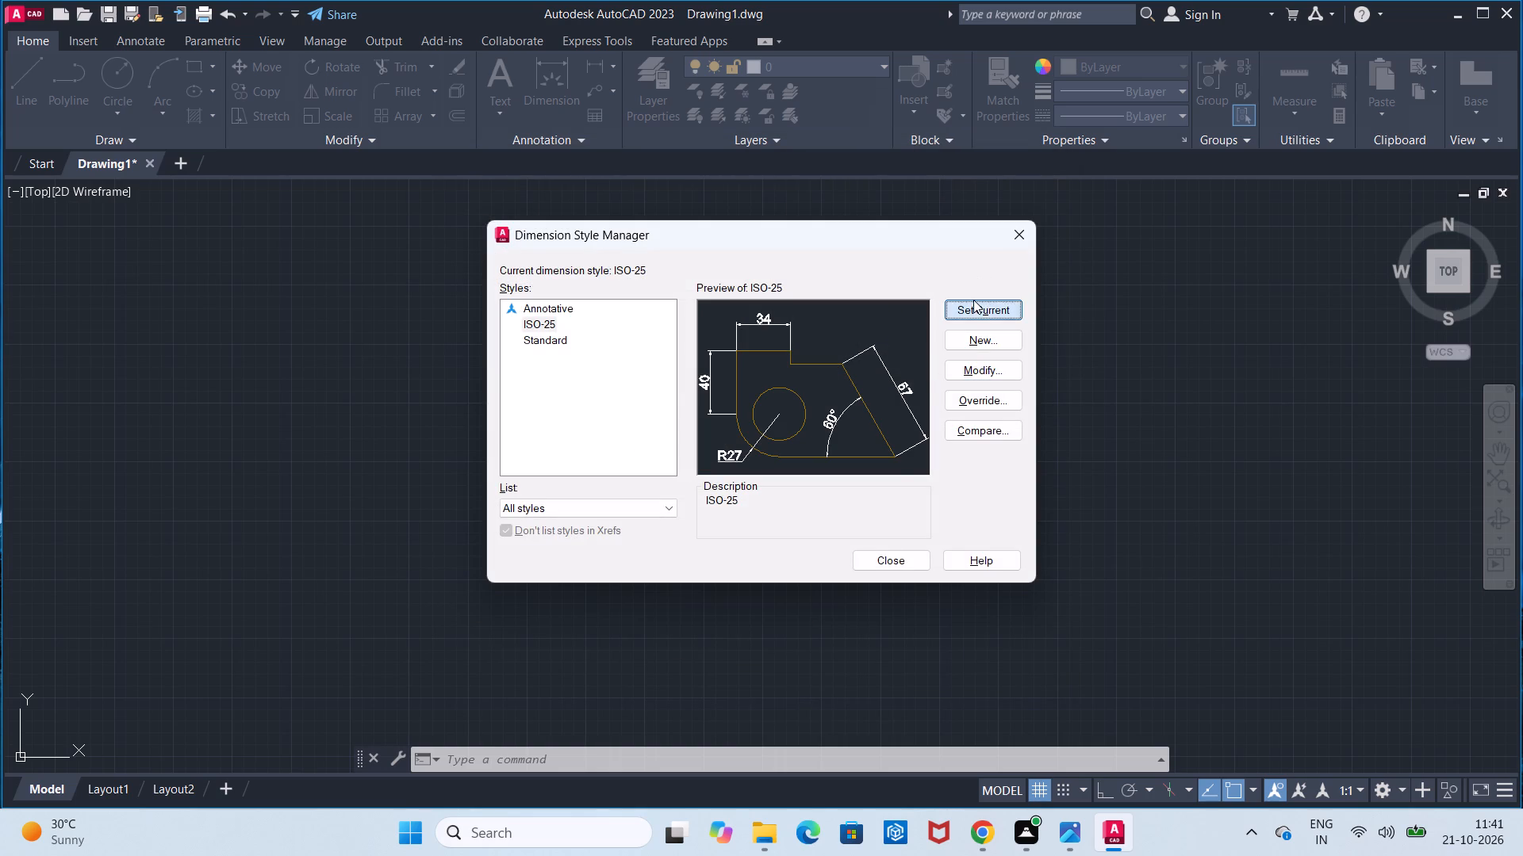
left_click(881, 553)
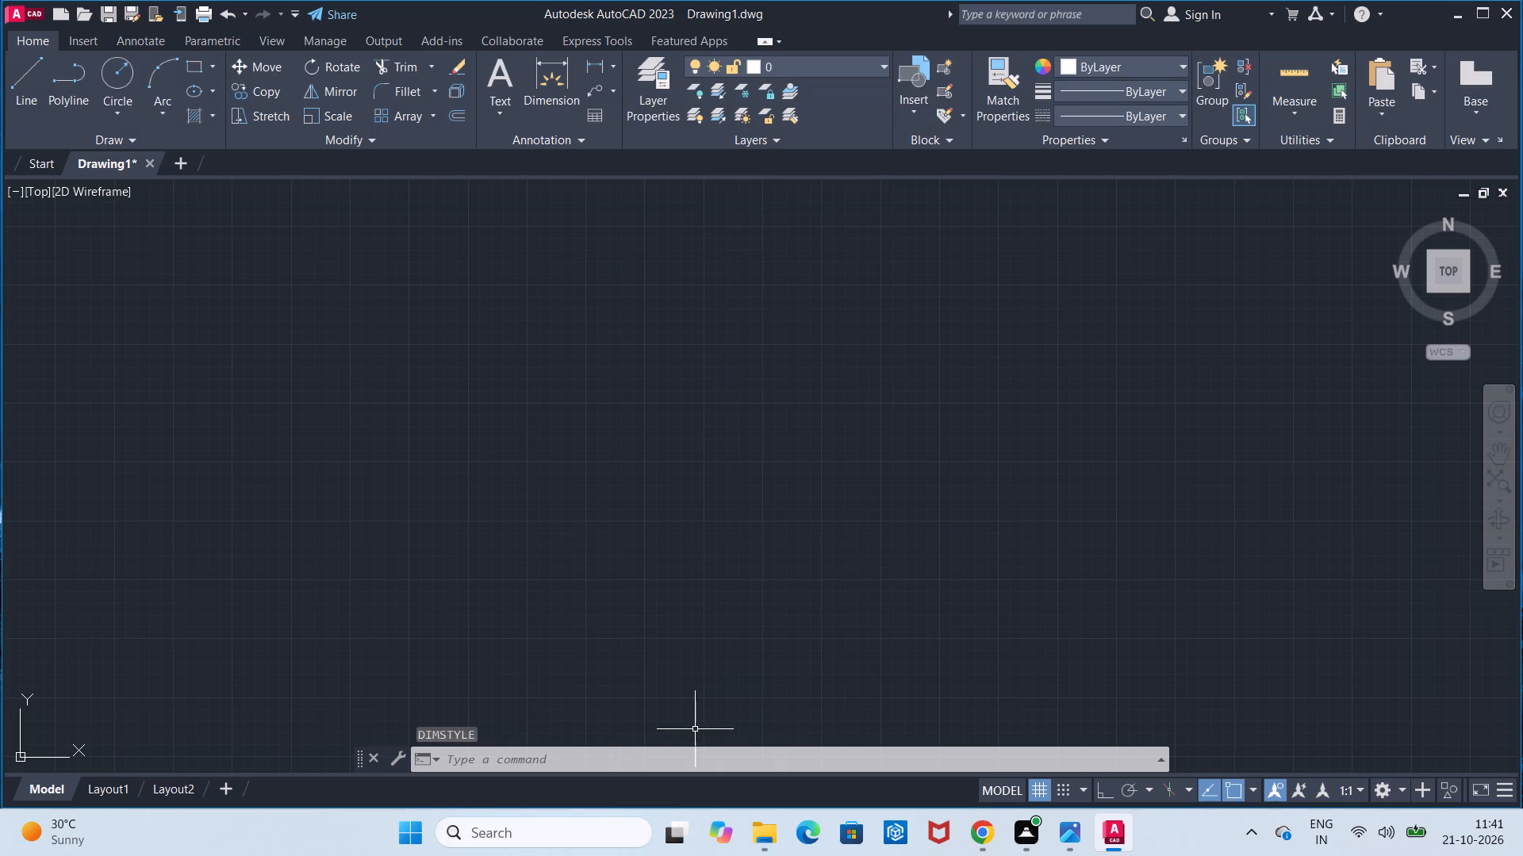
Set the model space limits with lower left corner 0,0 and upper right corner 100,100.
left_click(651, 754)
type("limi")
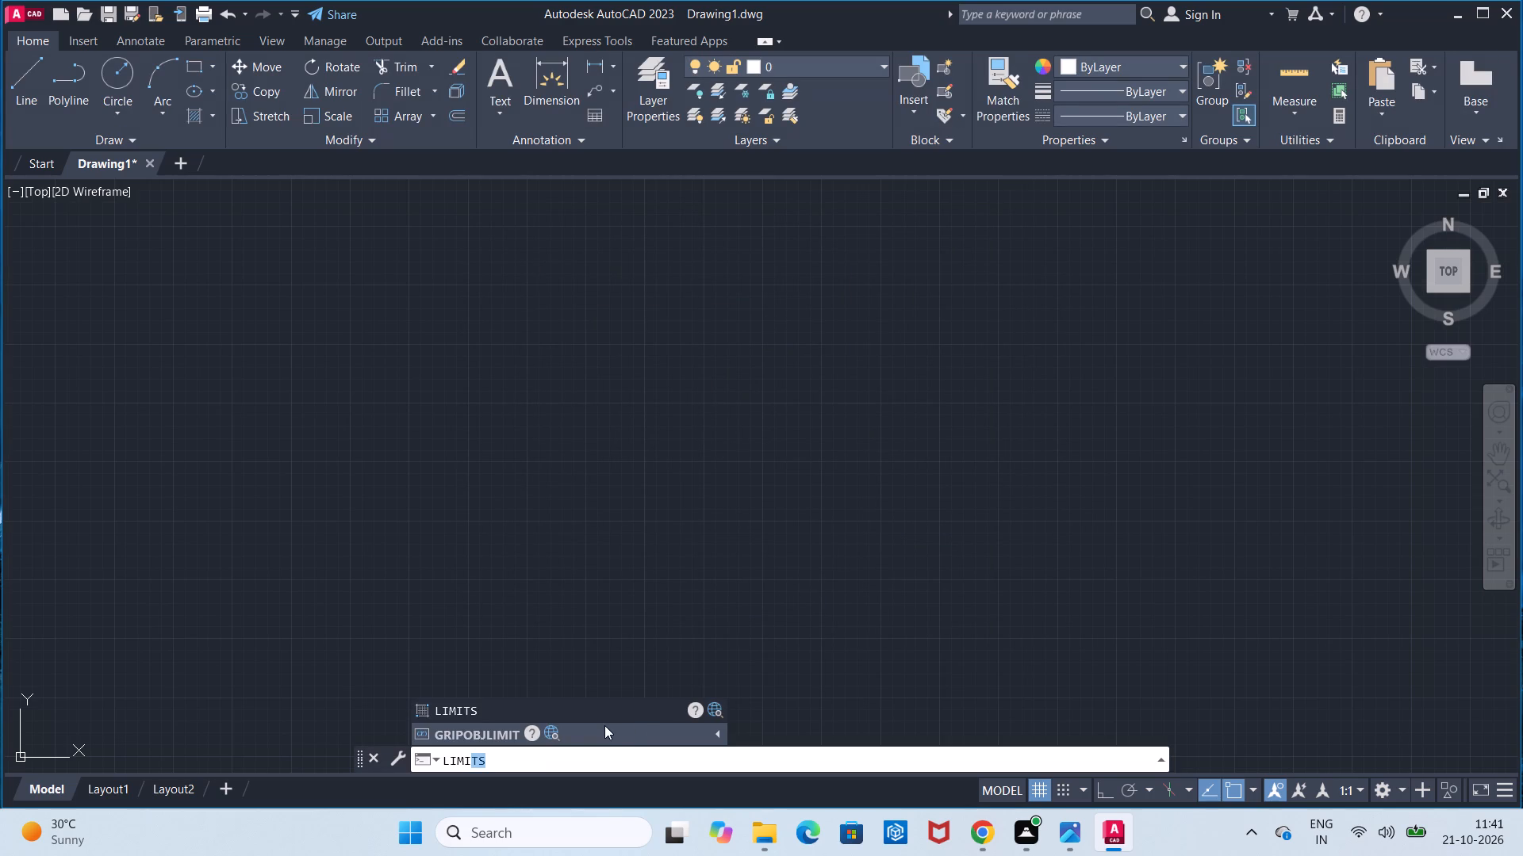
left_click(604, 714)
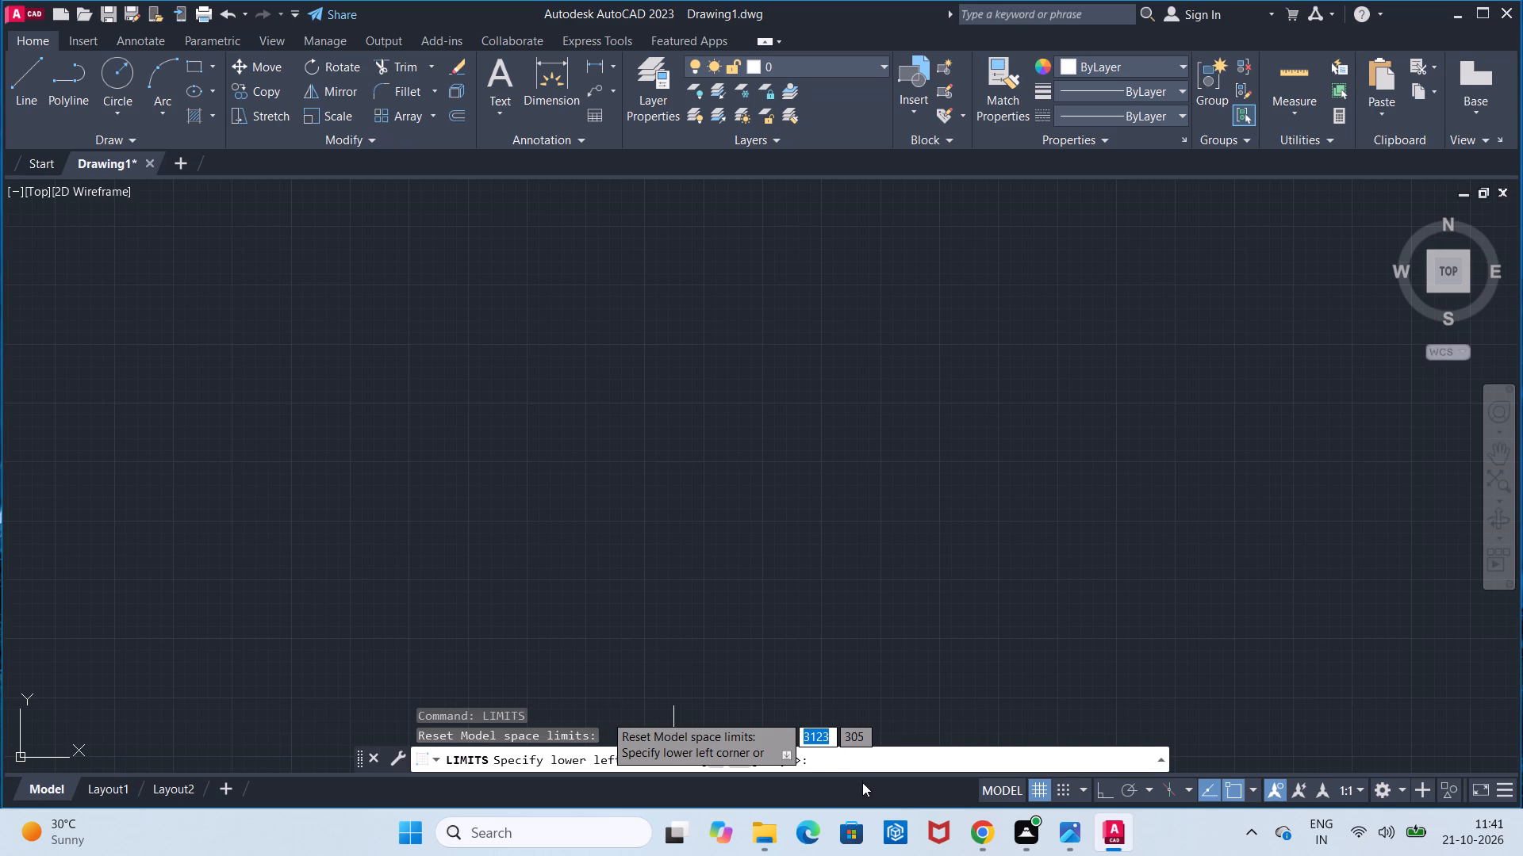
left_click(862, 755)
type("0,0")
key("Return")
type("100,2")
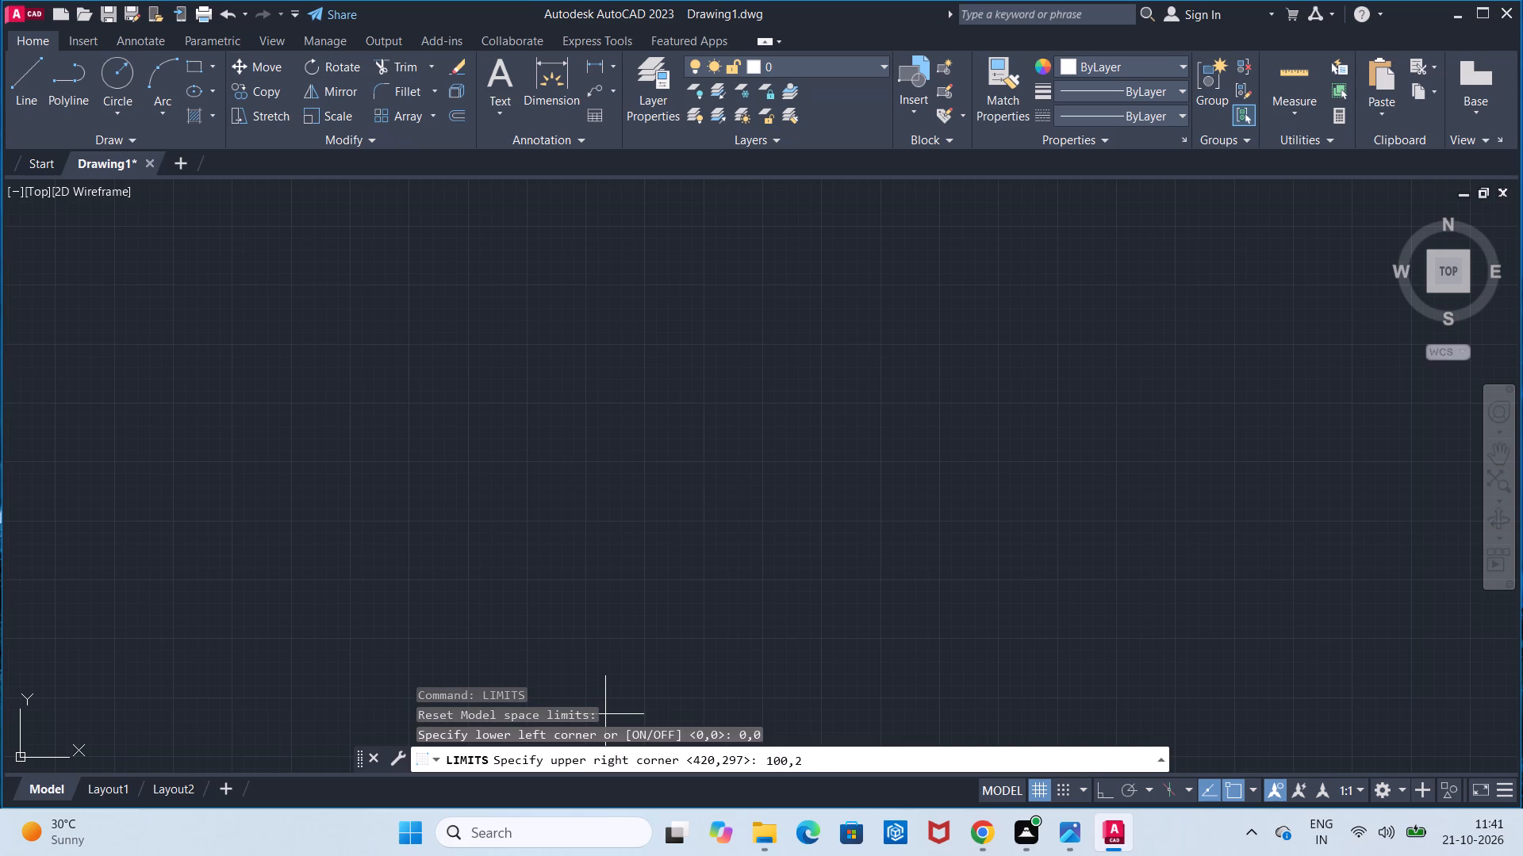
key("BackSpace")
type("100")
key("Return")
With ortho mode on, draw three connected lines: 100 mm horizontal, 80 mm down and 100 mm back, leaving the left side open.
key("z")
key("Return")
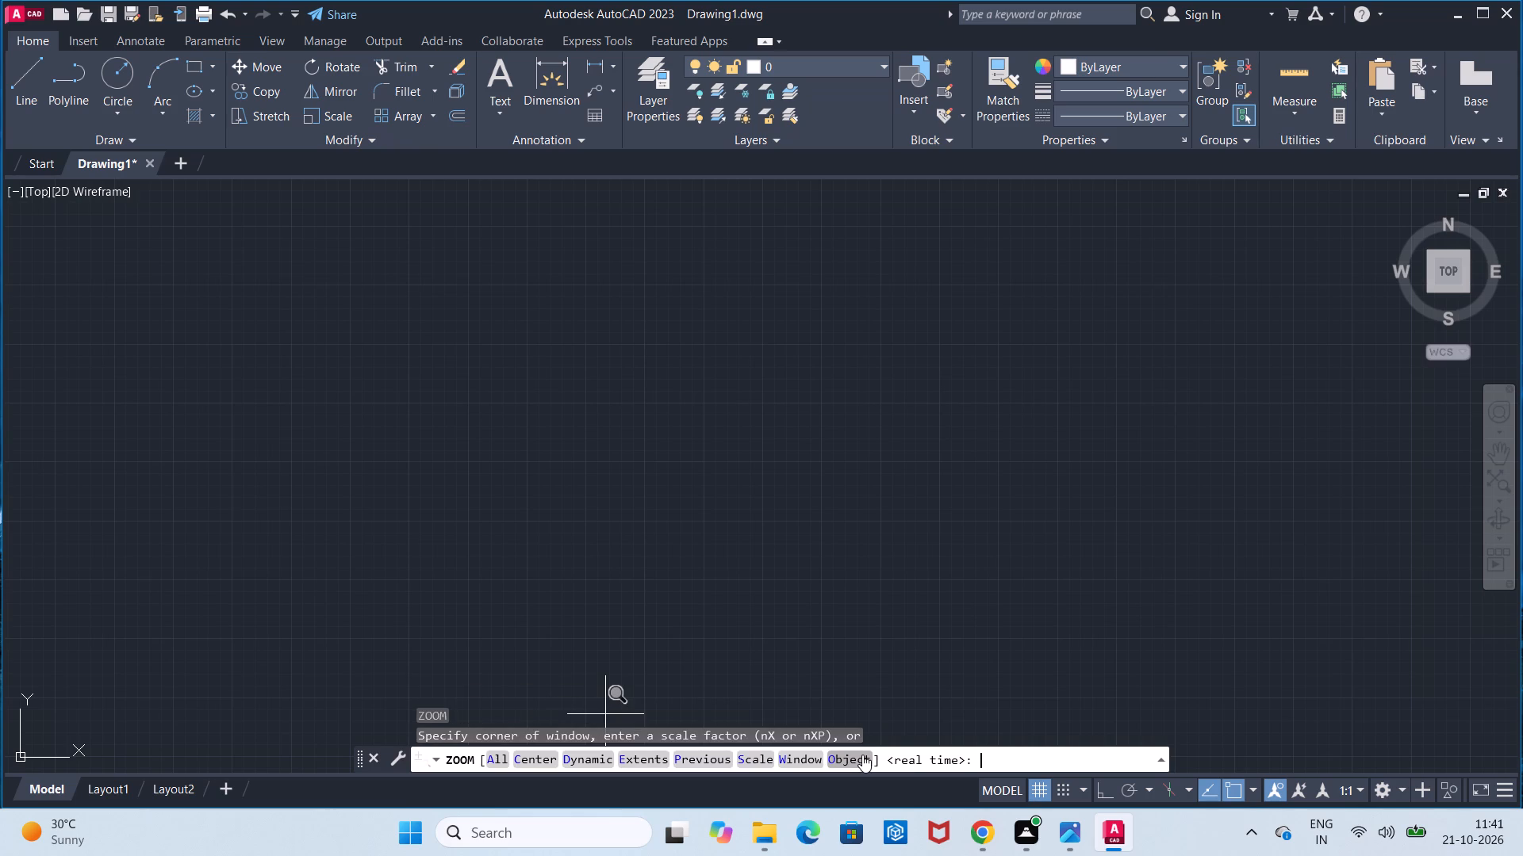
key("a")
key("Return")
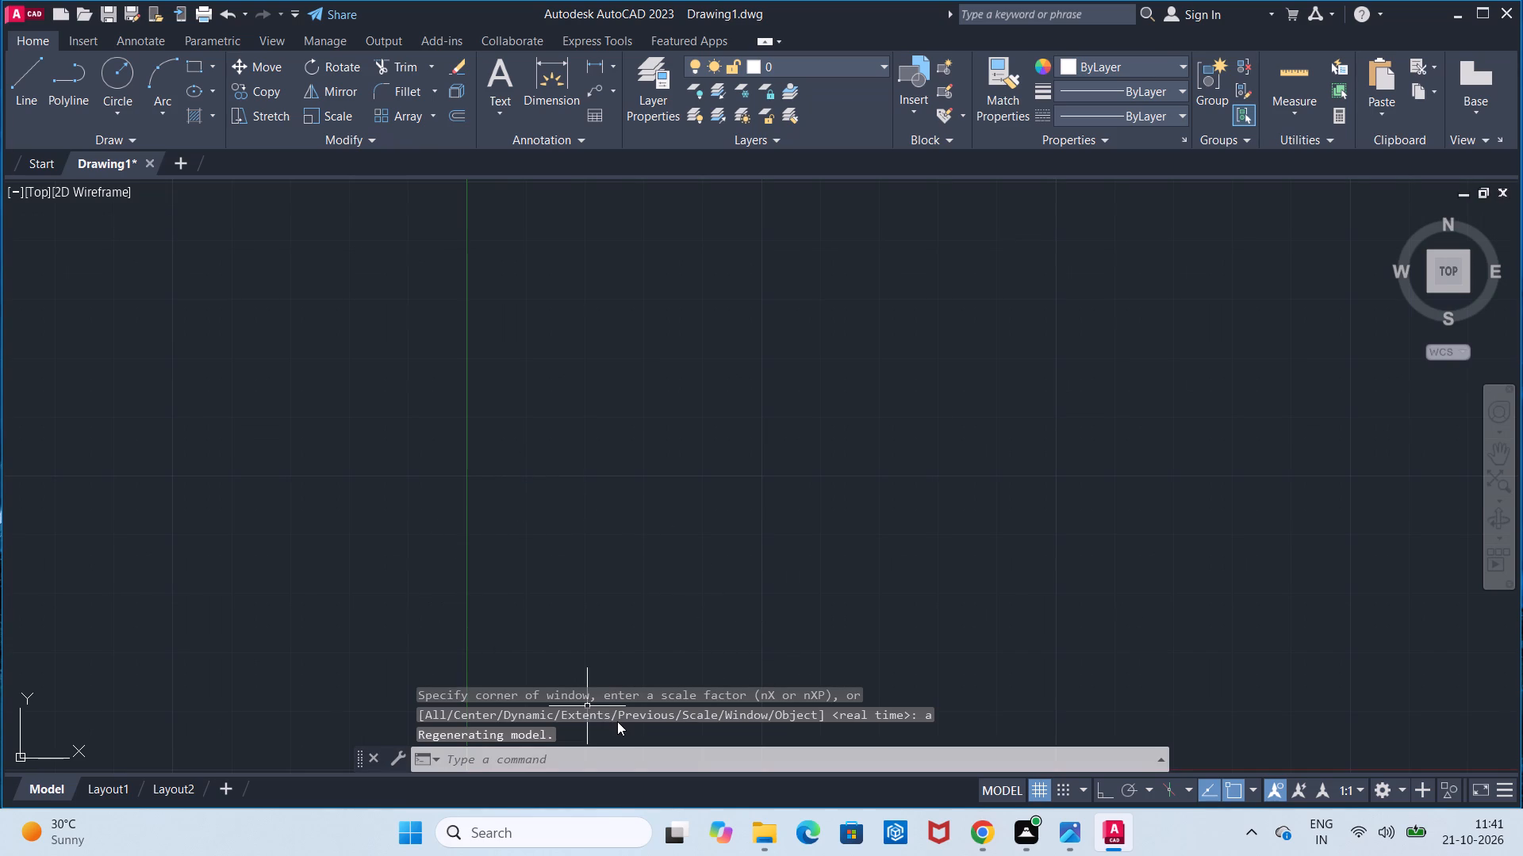
key("F8")
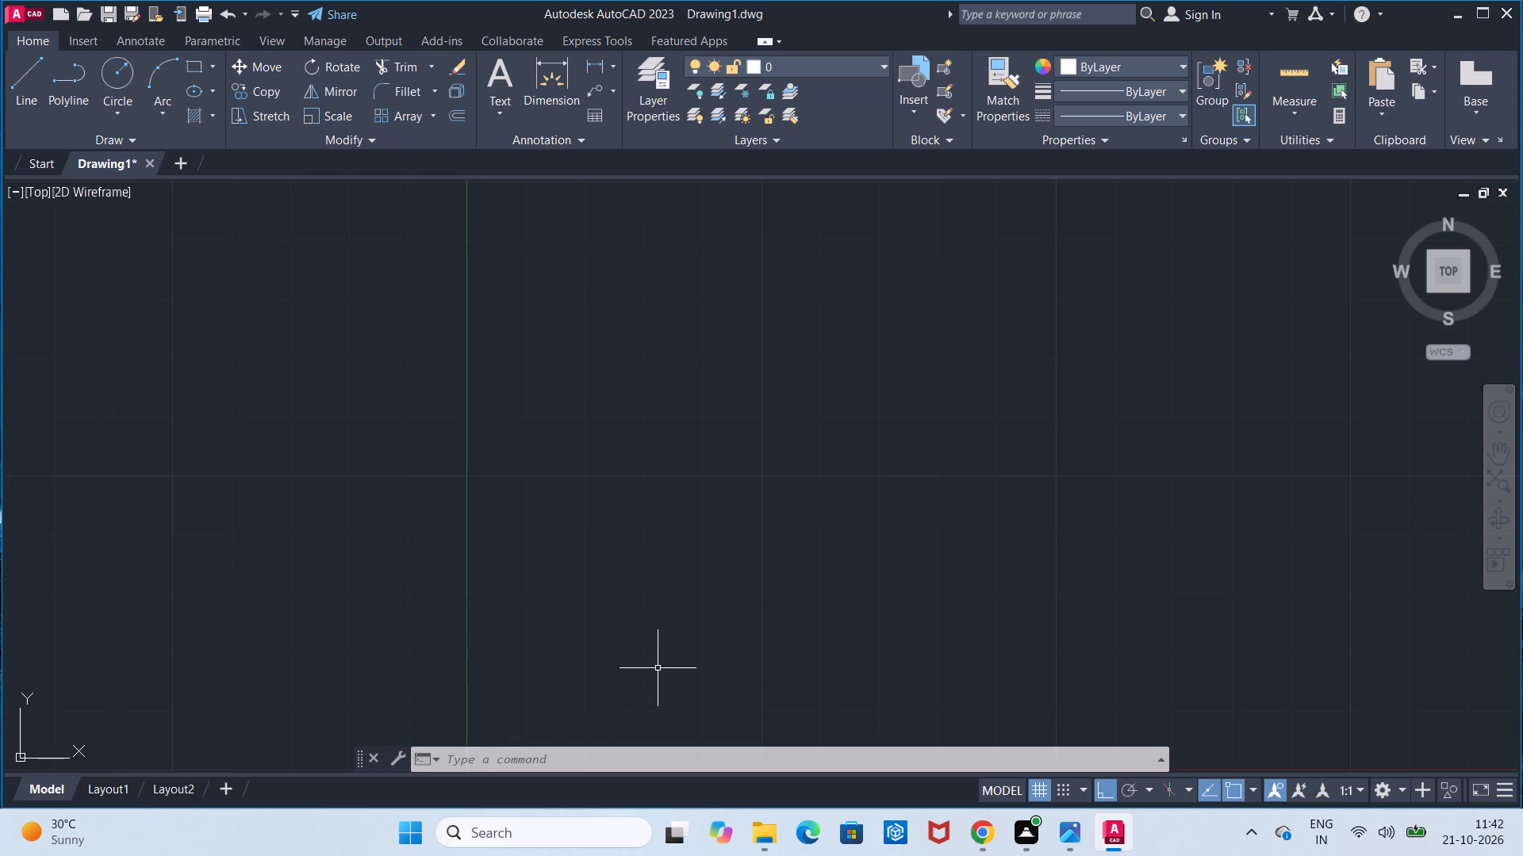
left_click(33, 92)
left_click(715, 444)
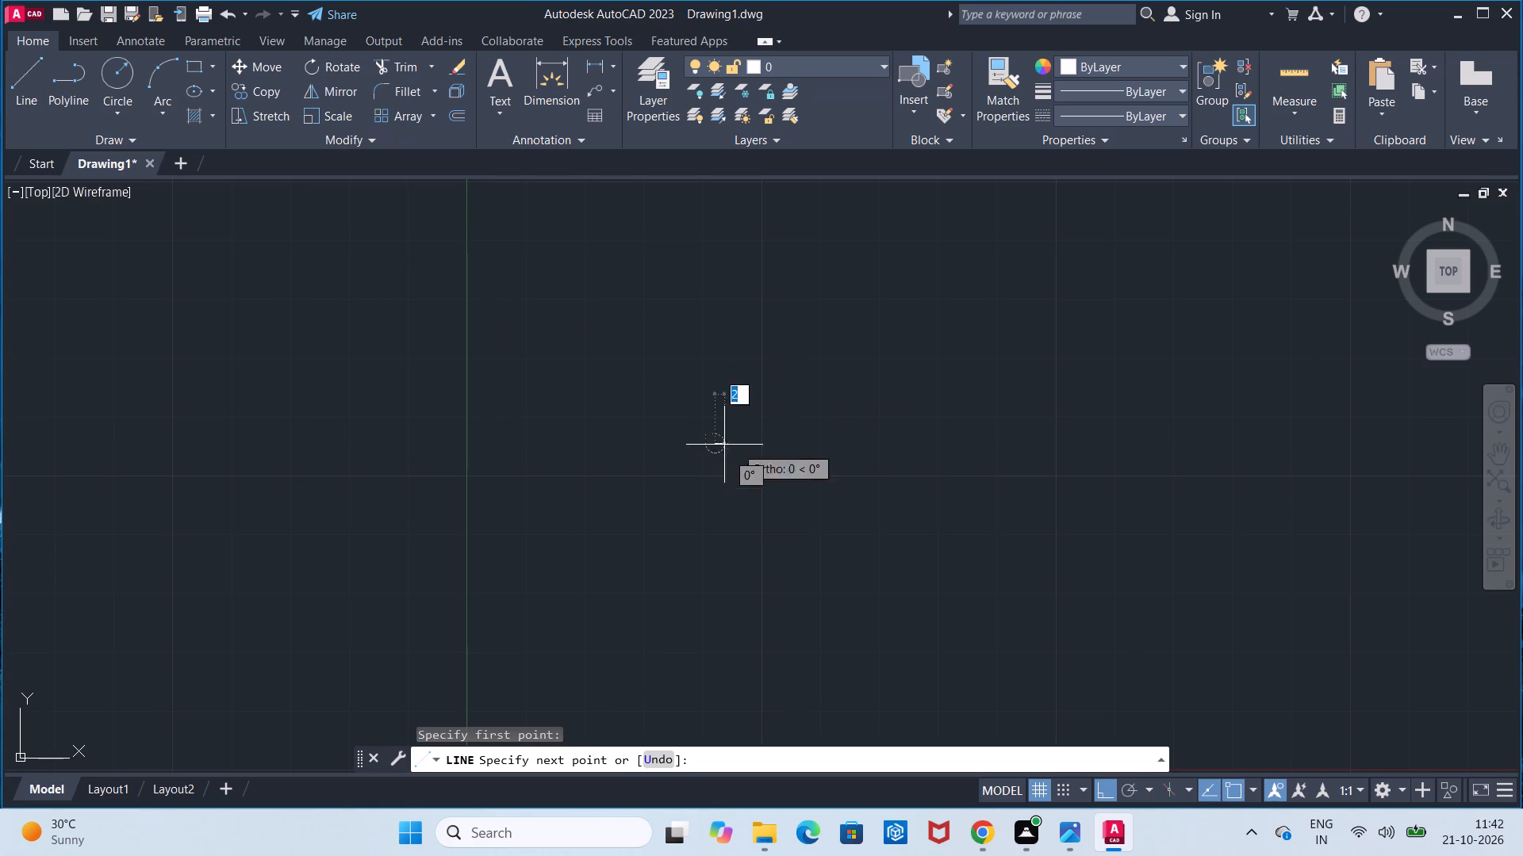
key("1")
type("00")
key("Return")
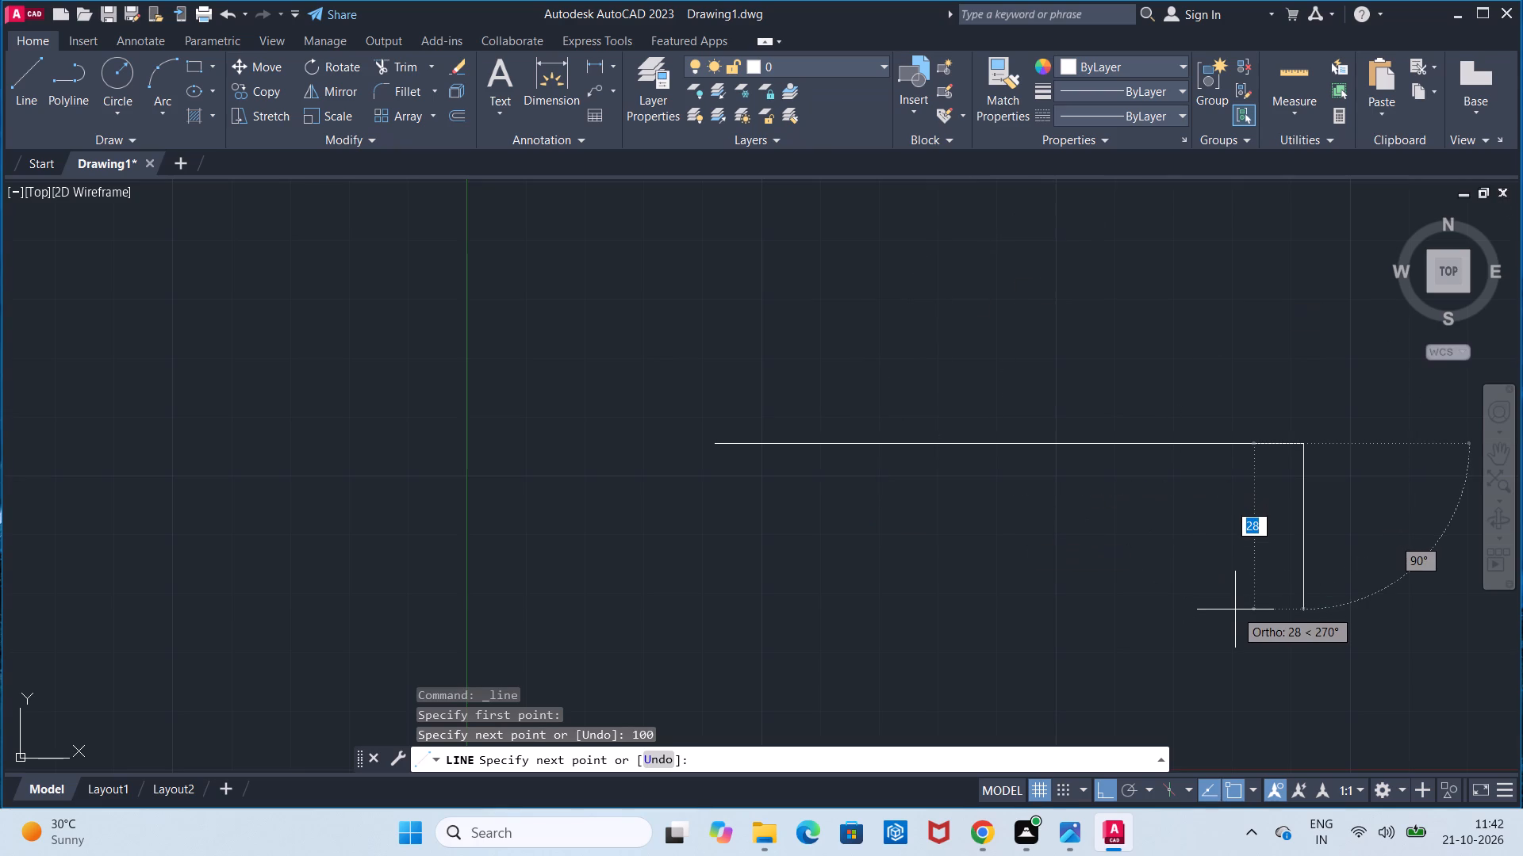
type("80")
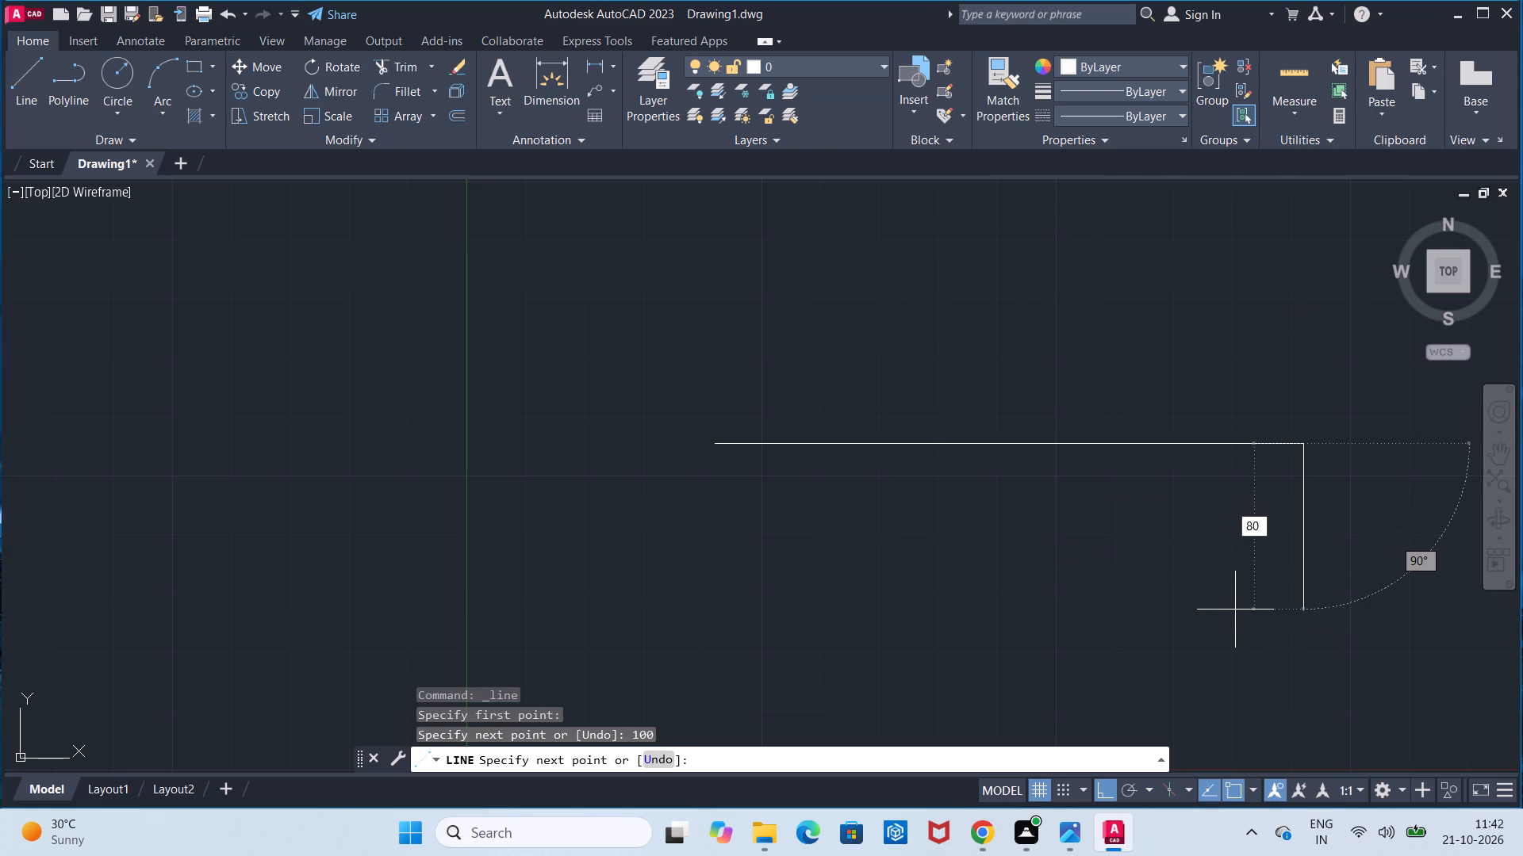
key("Return")
scroll(1114, 620, "down", 2)
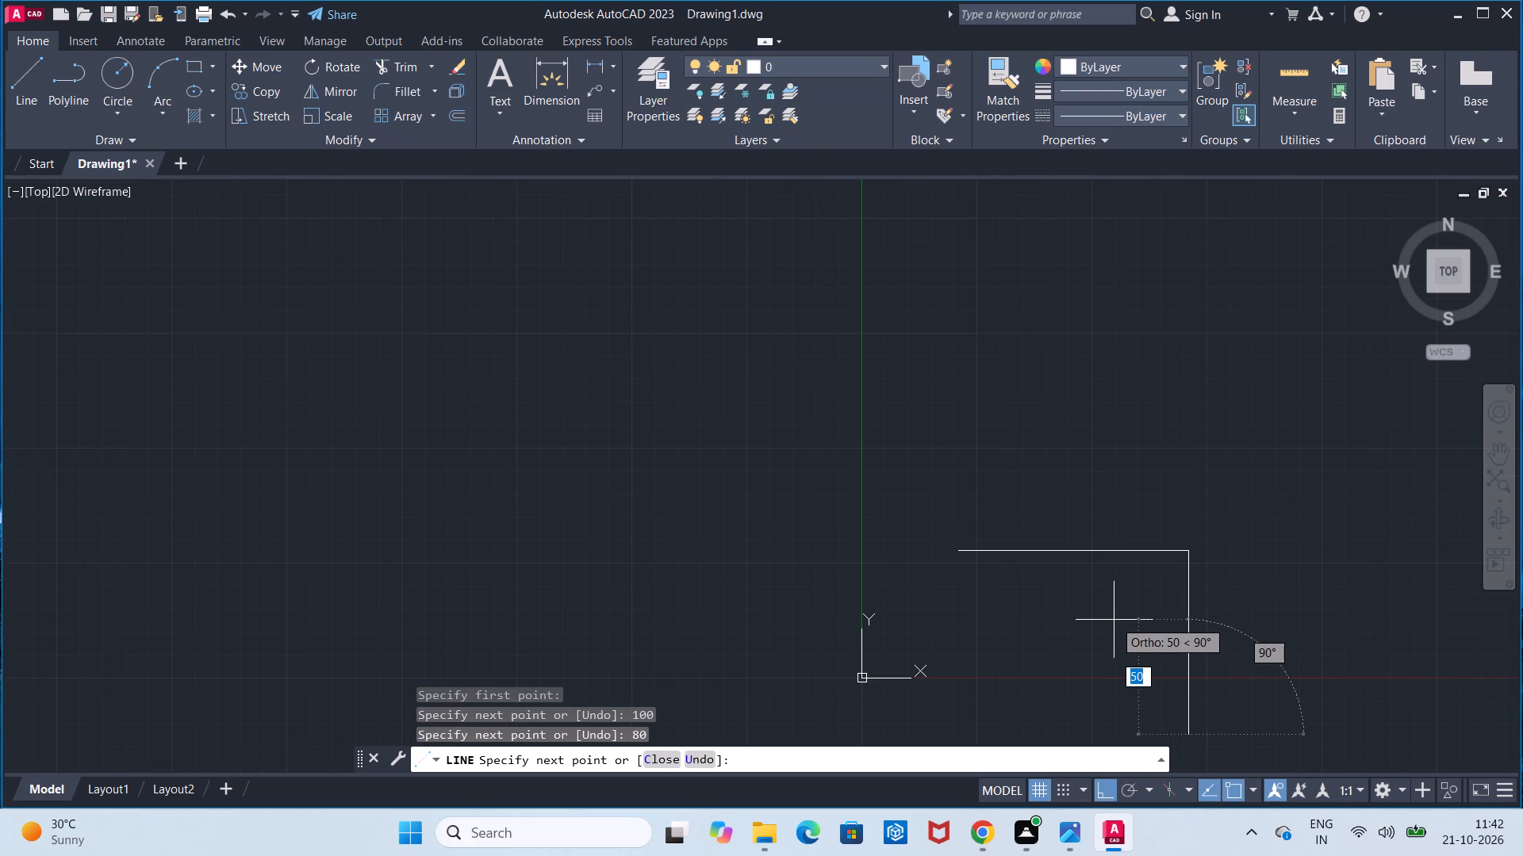
type("100")
key("Return")
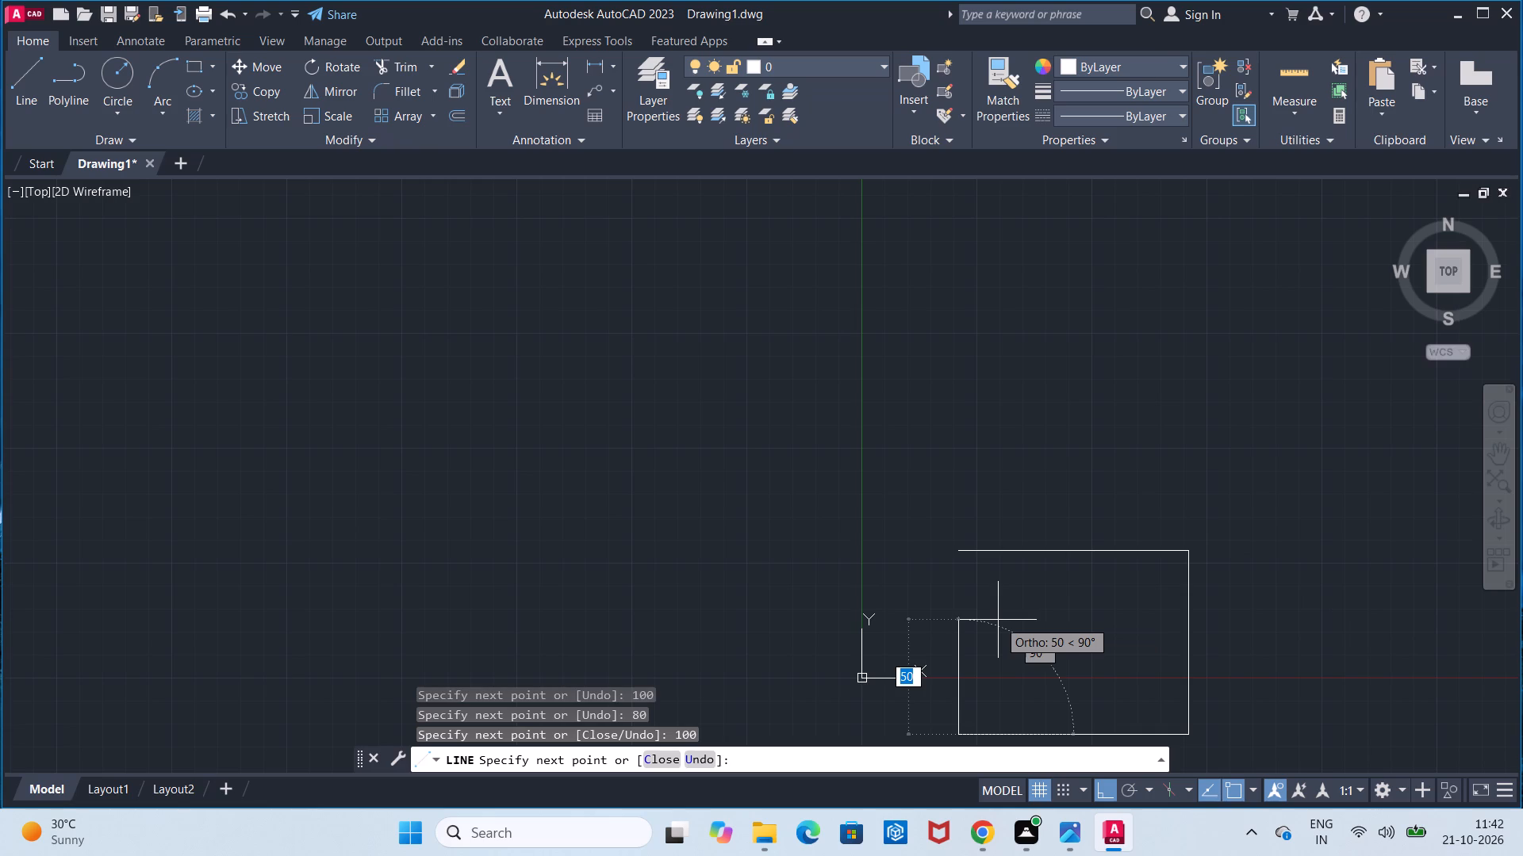
key("Escape")
Move the open three-line outline straight up until it is fully above the X axis, then shift it horizontally to the right.
left_click(937, 516)
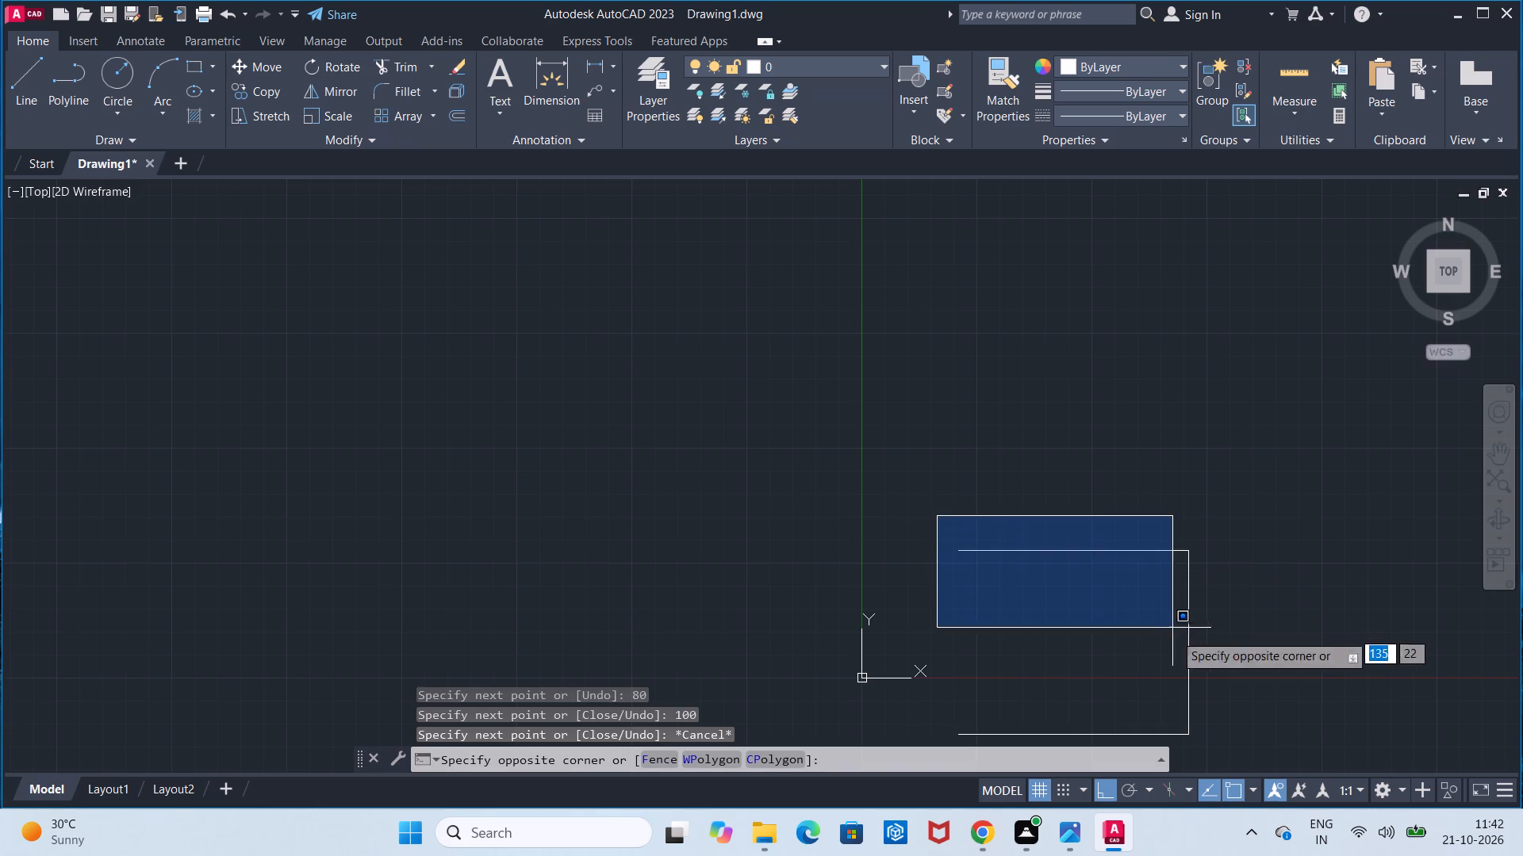
left_click(1226, 750)
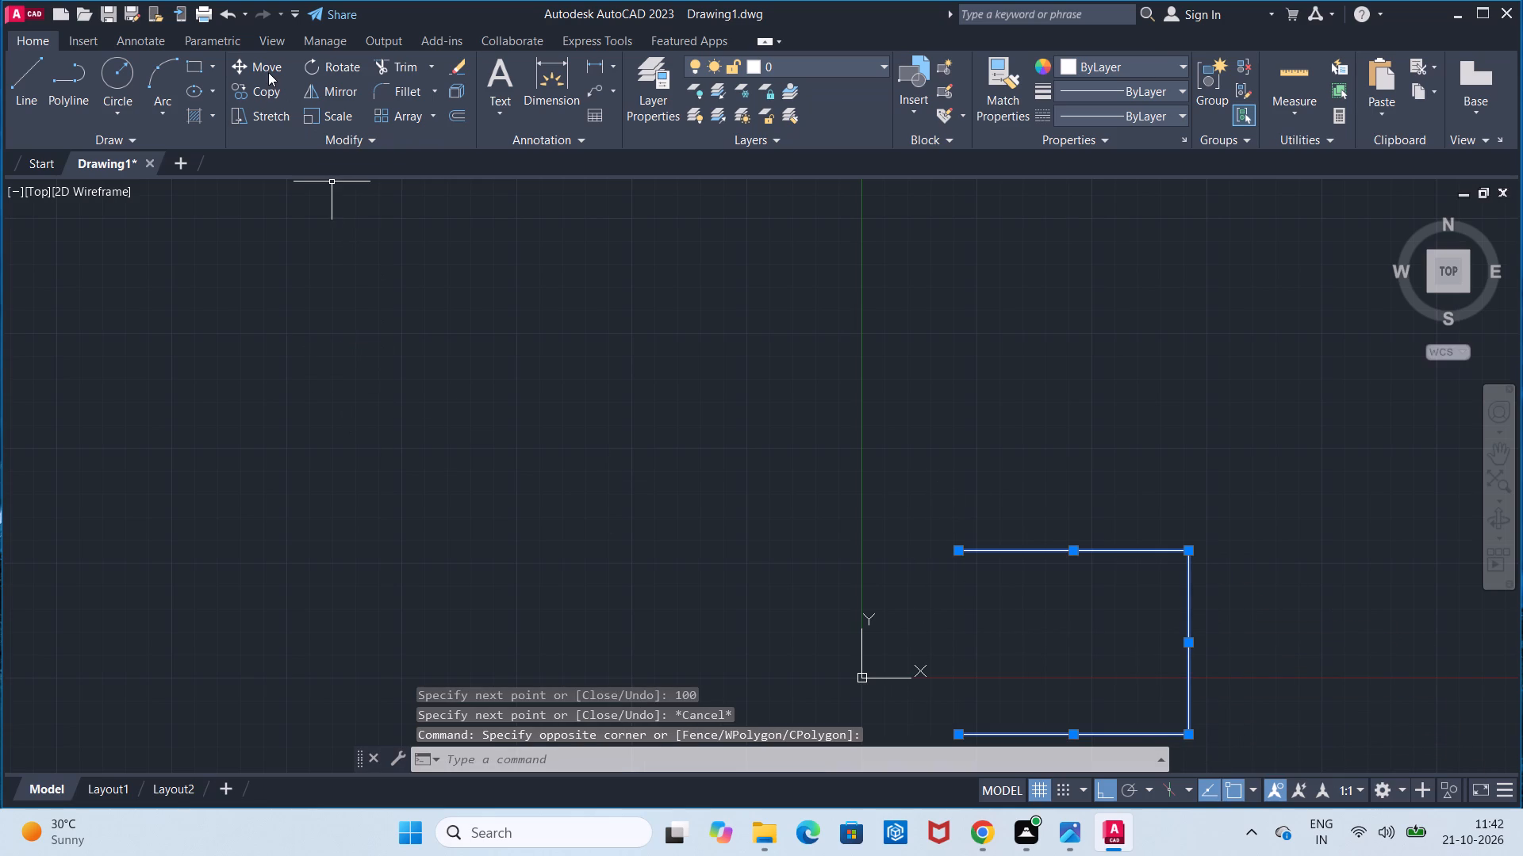
left_click(268, 71)
left_click(1074, 629)
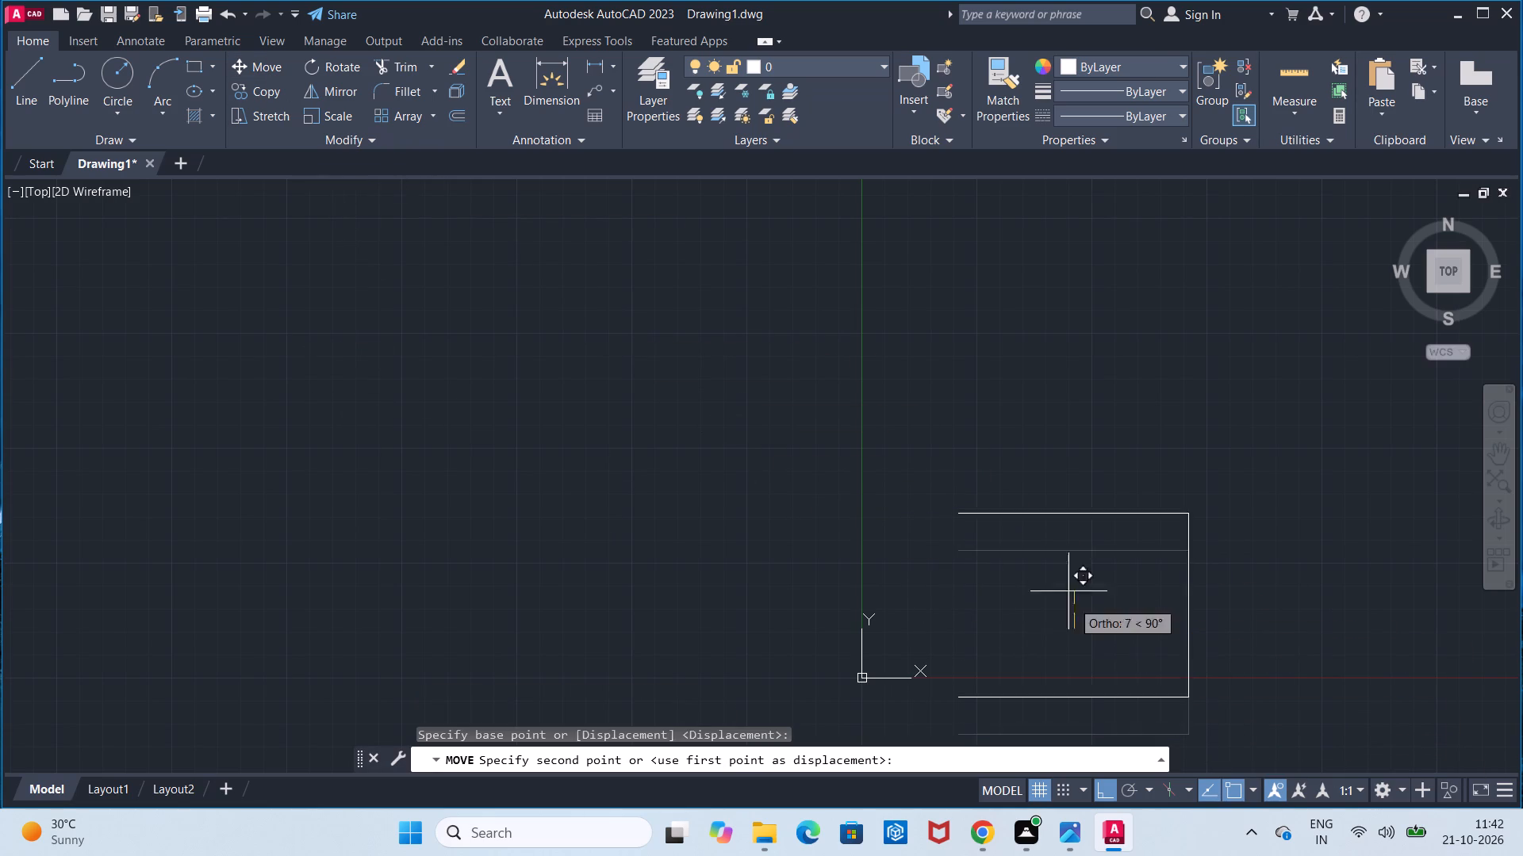
left_click(1039, 416)
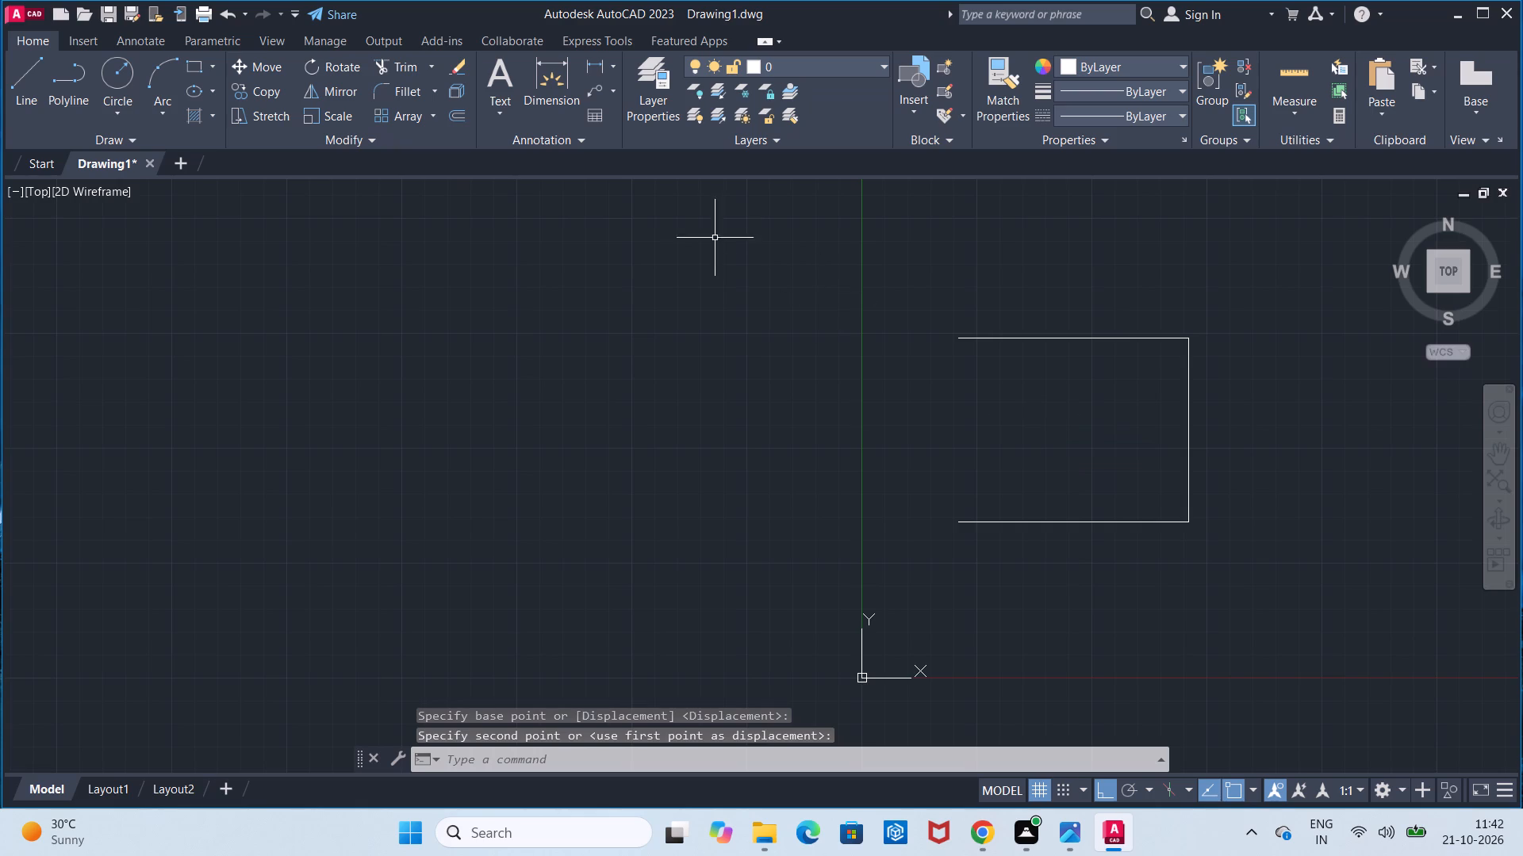
left_click(944, 284)
left_click(1256, 560)
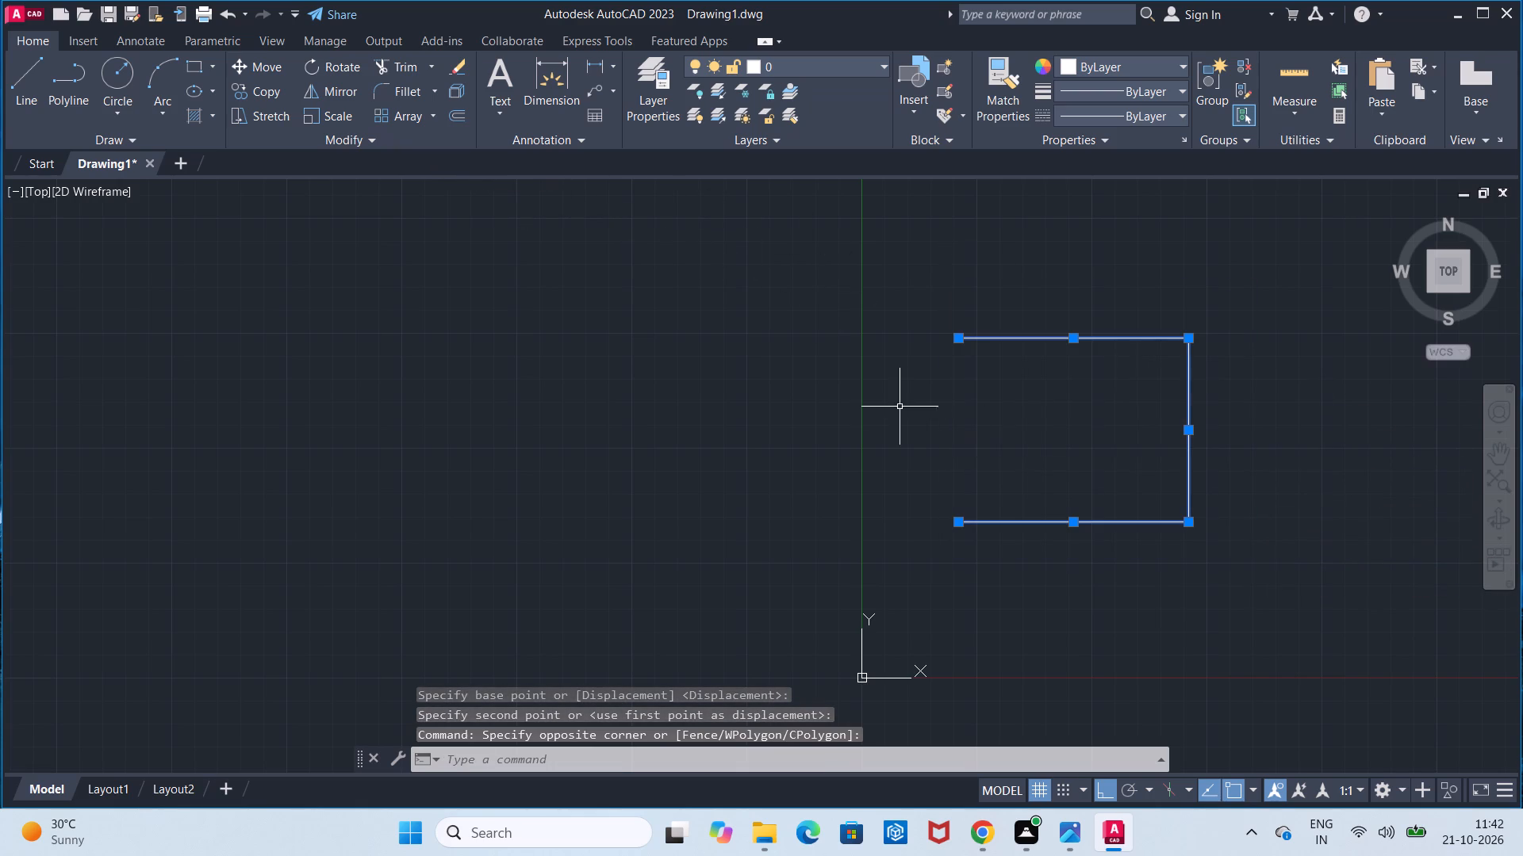
left_click(258, 70)
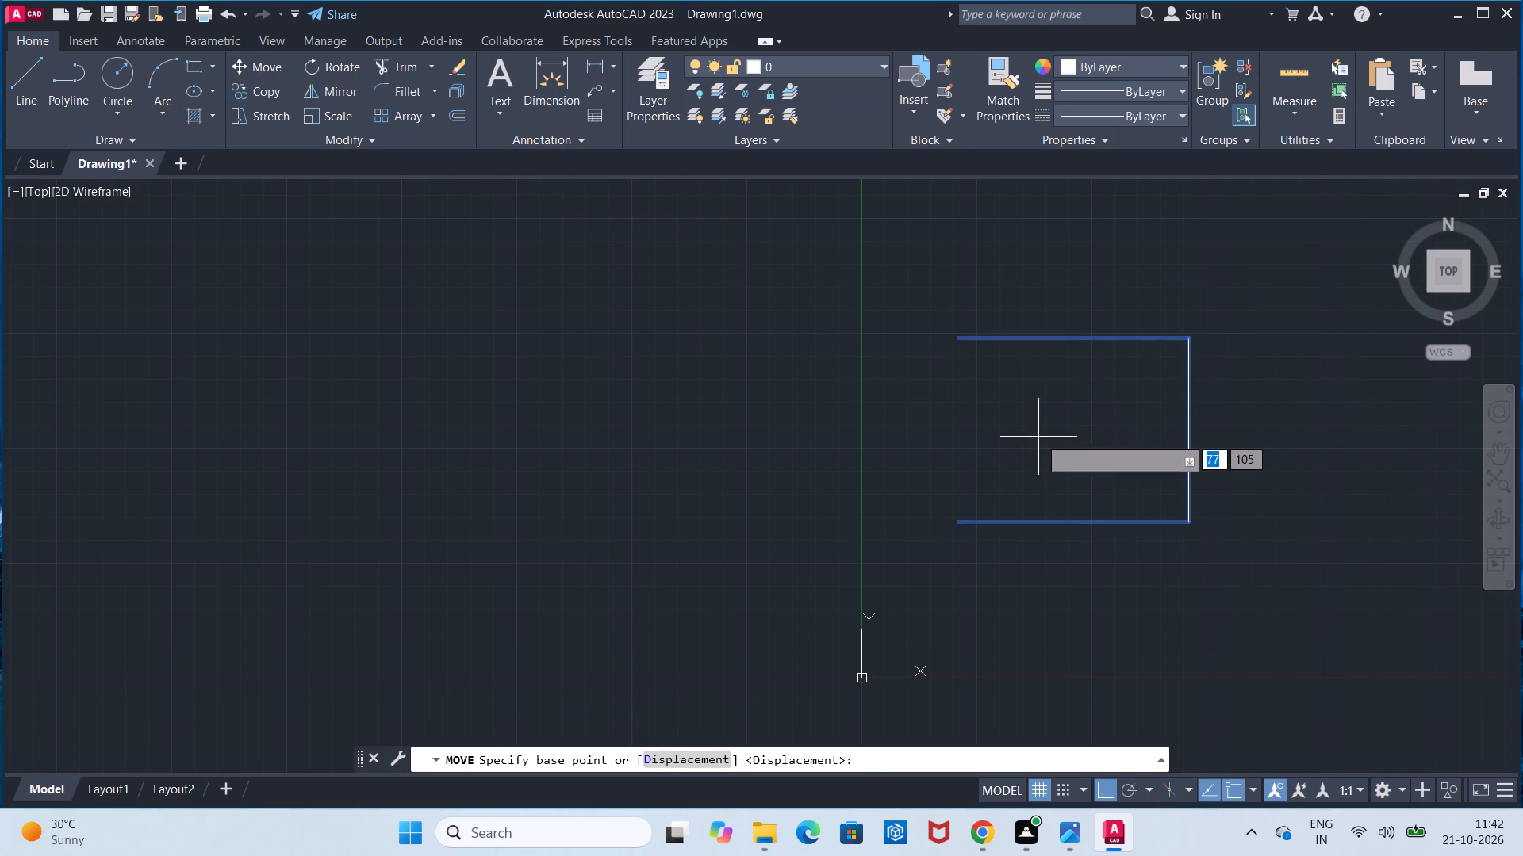
left_click(1038, 437)
left_click(1206, 443)
Load the CENTER2 linetype from acadiso.lin into the drawing.
middle_click_drag(1206, 443, 729, 467)
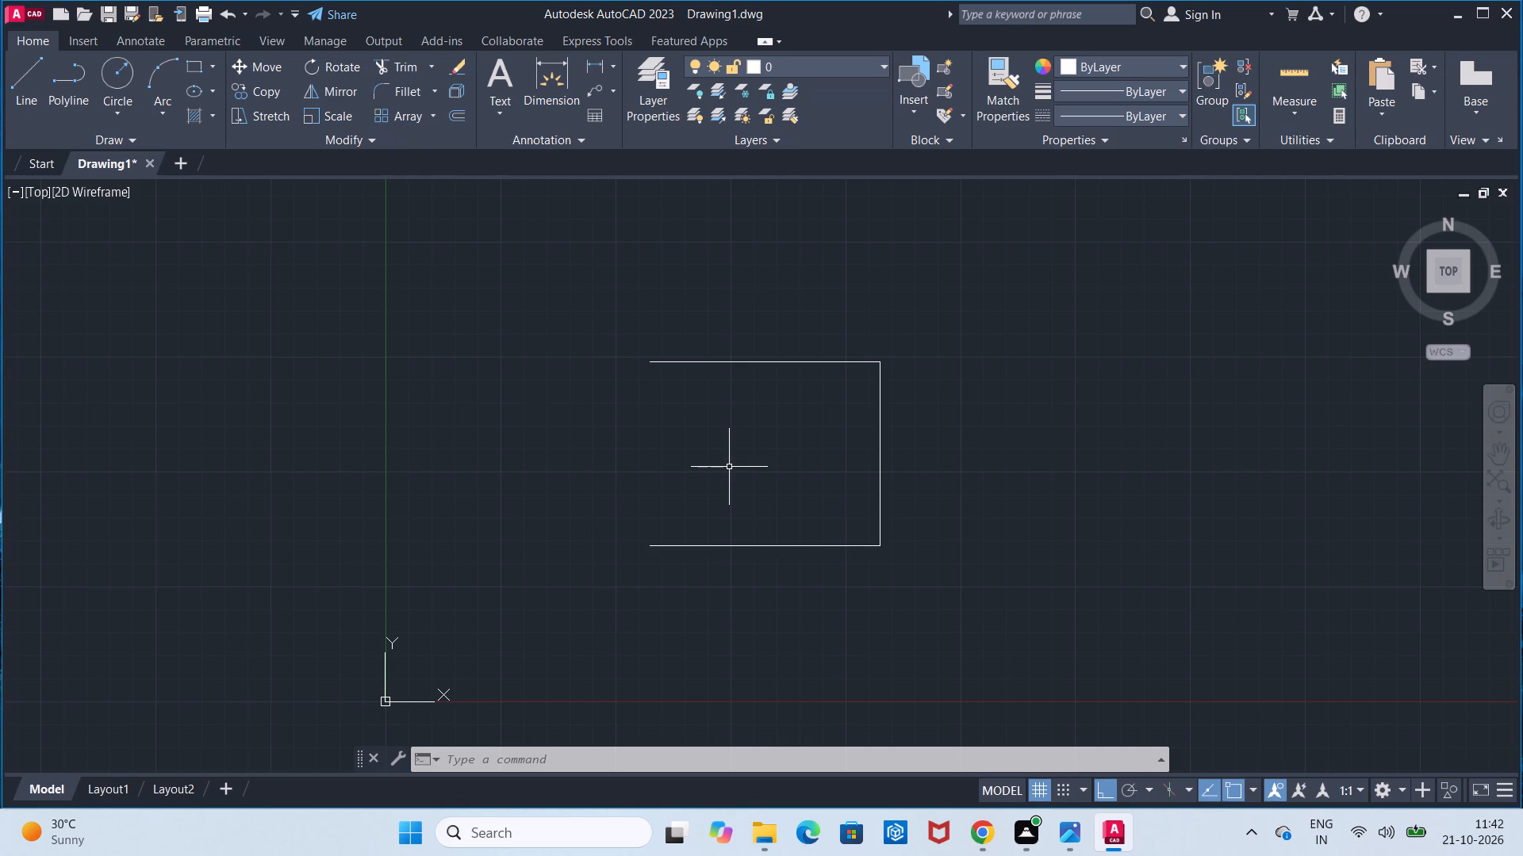
left_click(1071, 124)
left_click(1128, 201)
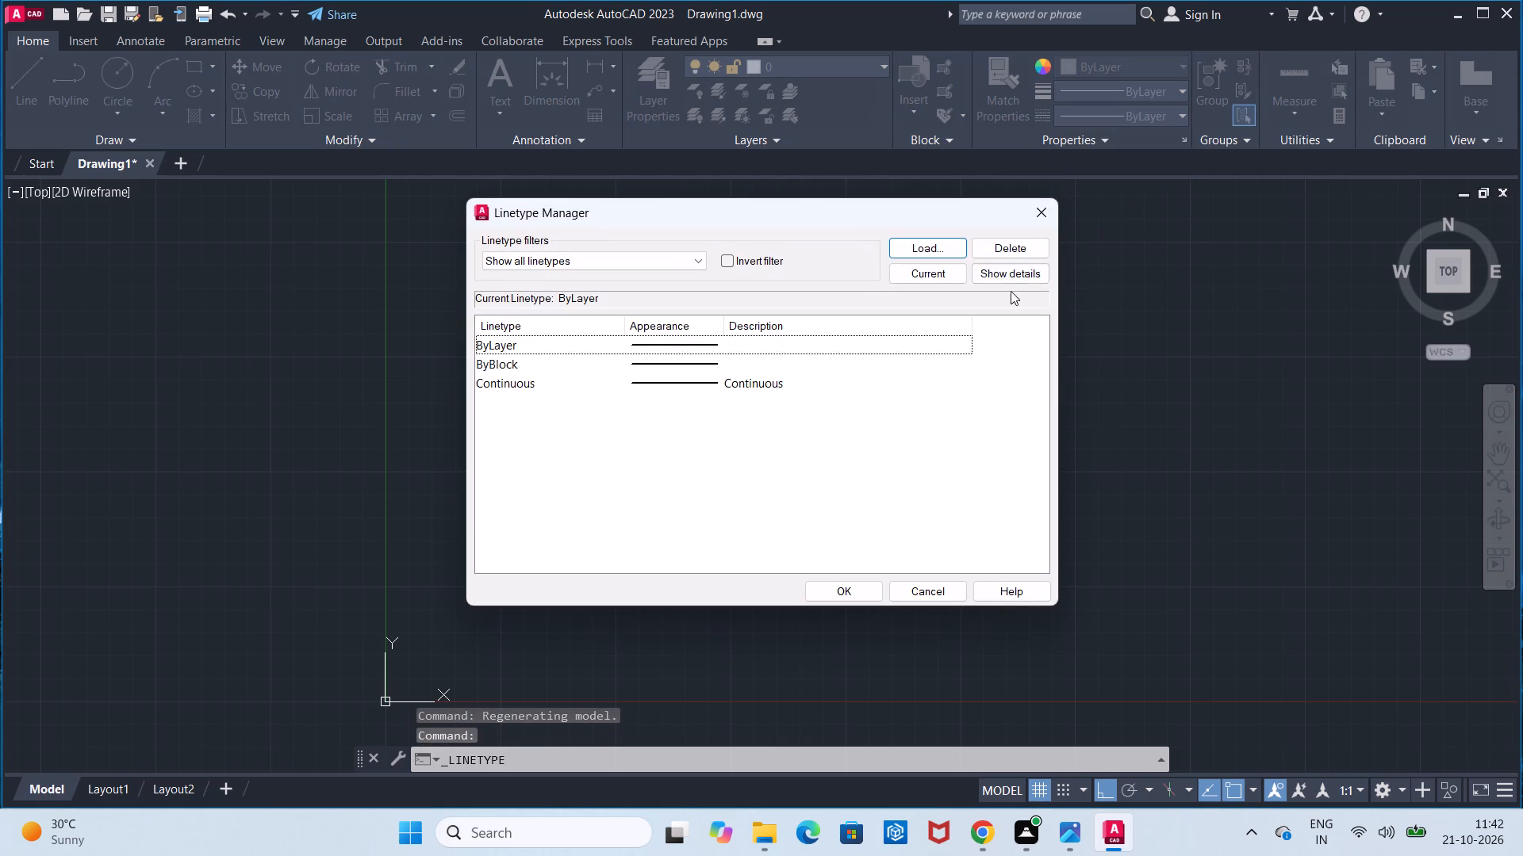
left_click(938, 242)
scroll(858, 387, "down", 1)
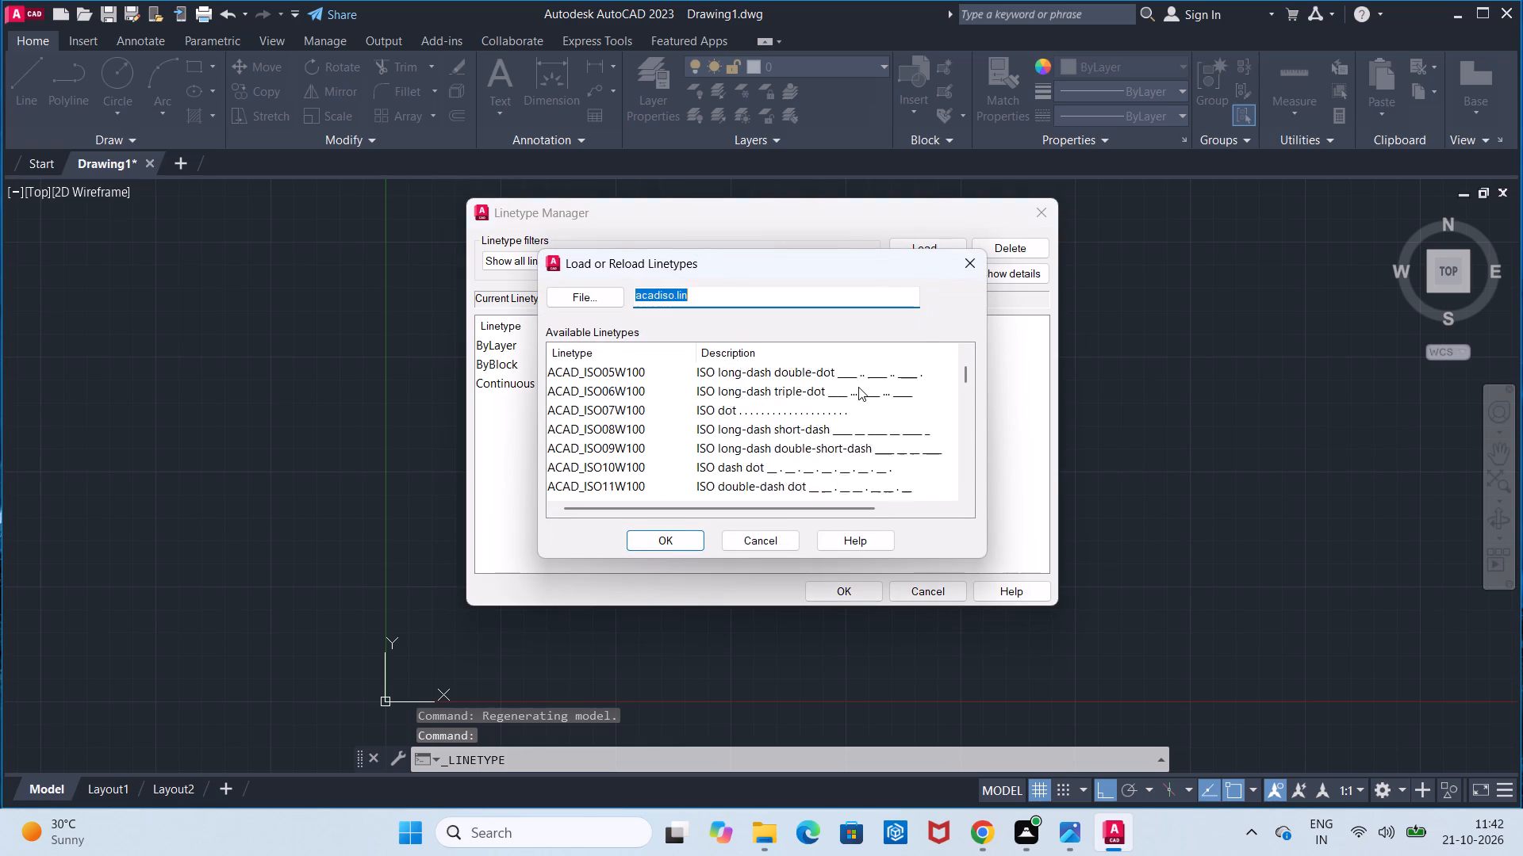
scroll(858, 387, "down", 5)
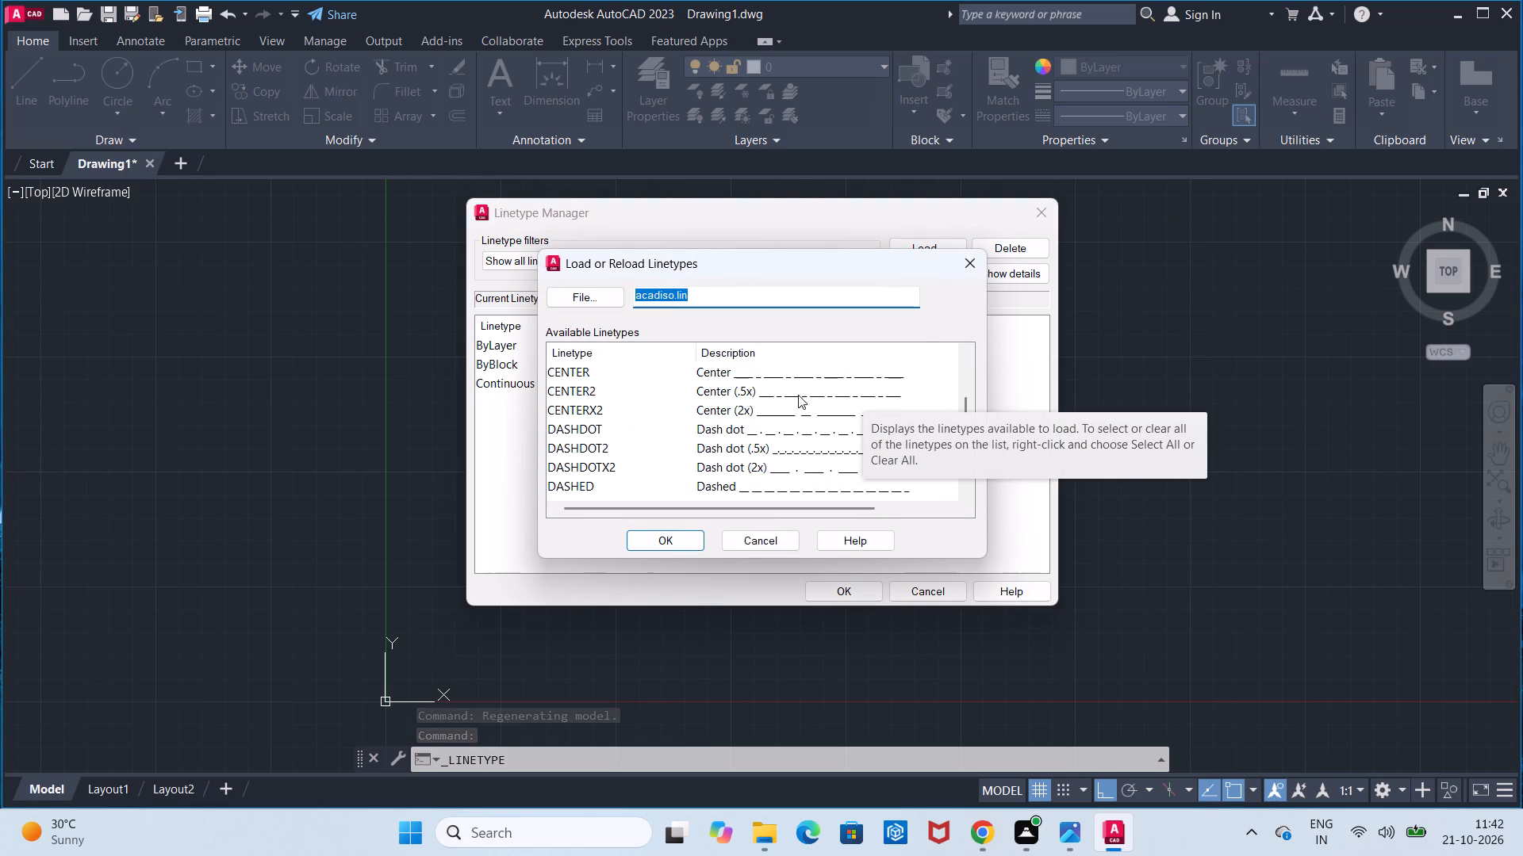
left_click(725, 391)
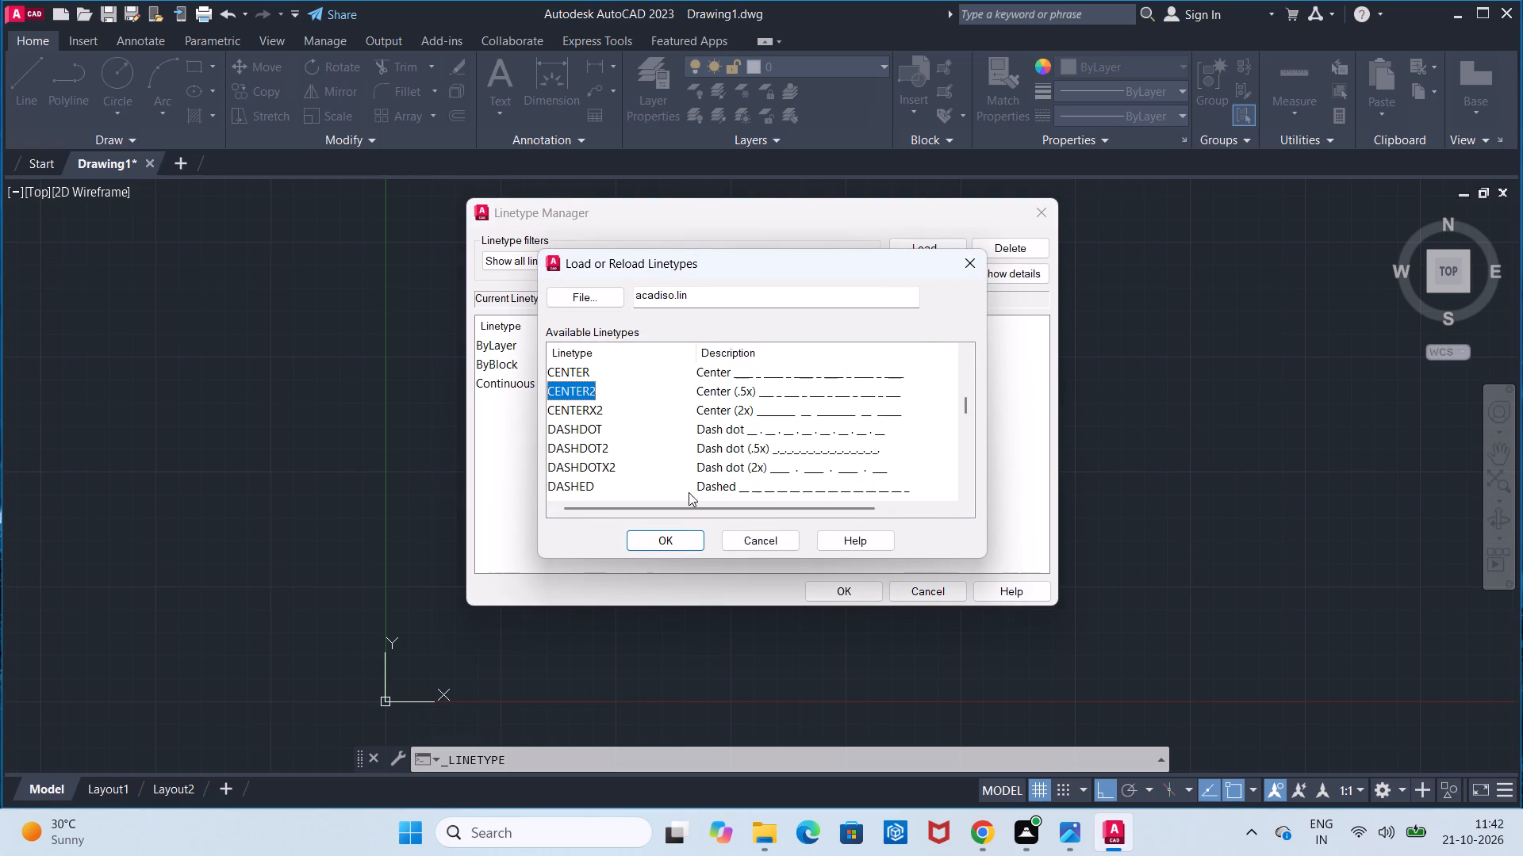
left_click(681, 535)
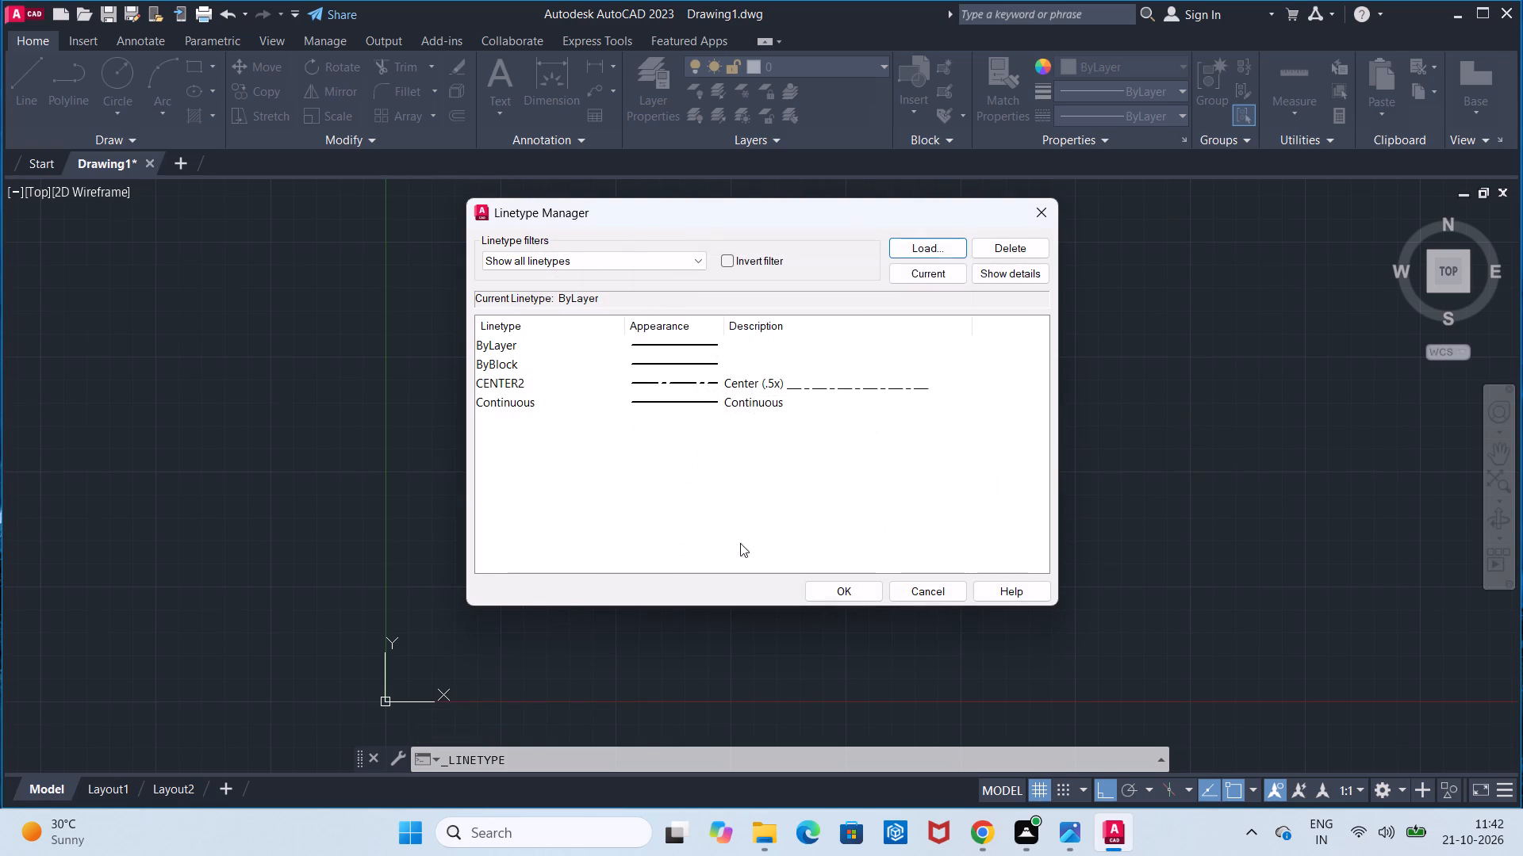
left_click(809, 582)
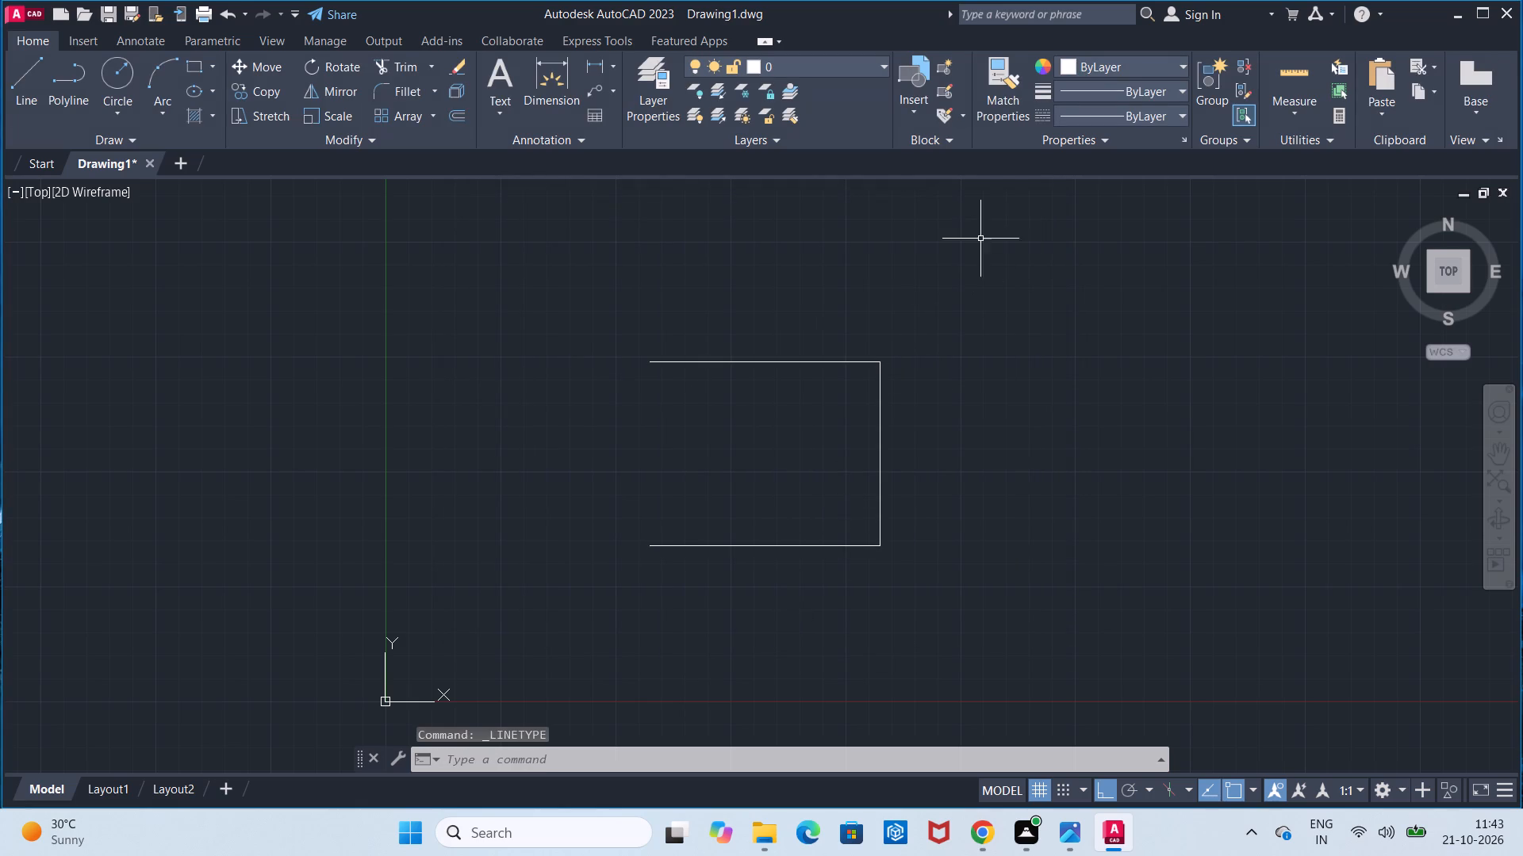
Make CENTER2 the current linetype and draw a vertical line closing the outline's open left side between its endpoints.
left_click(1120, 122)
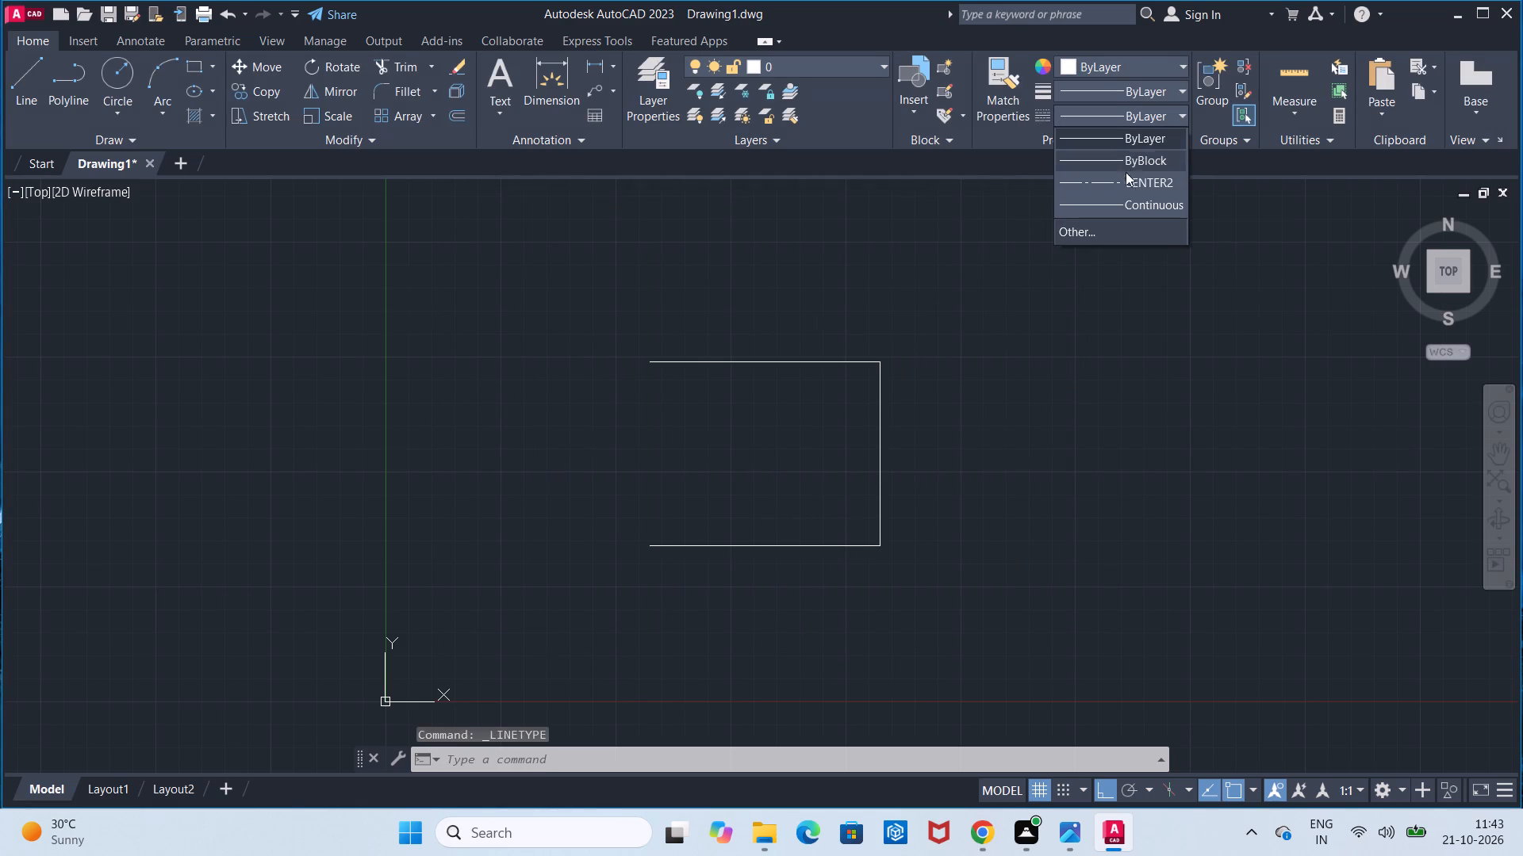
left_click(1130, 189)
left_click(31, 111)
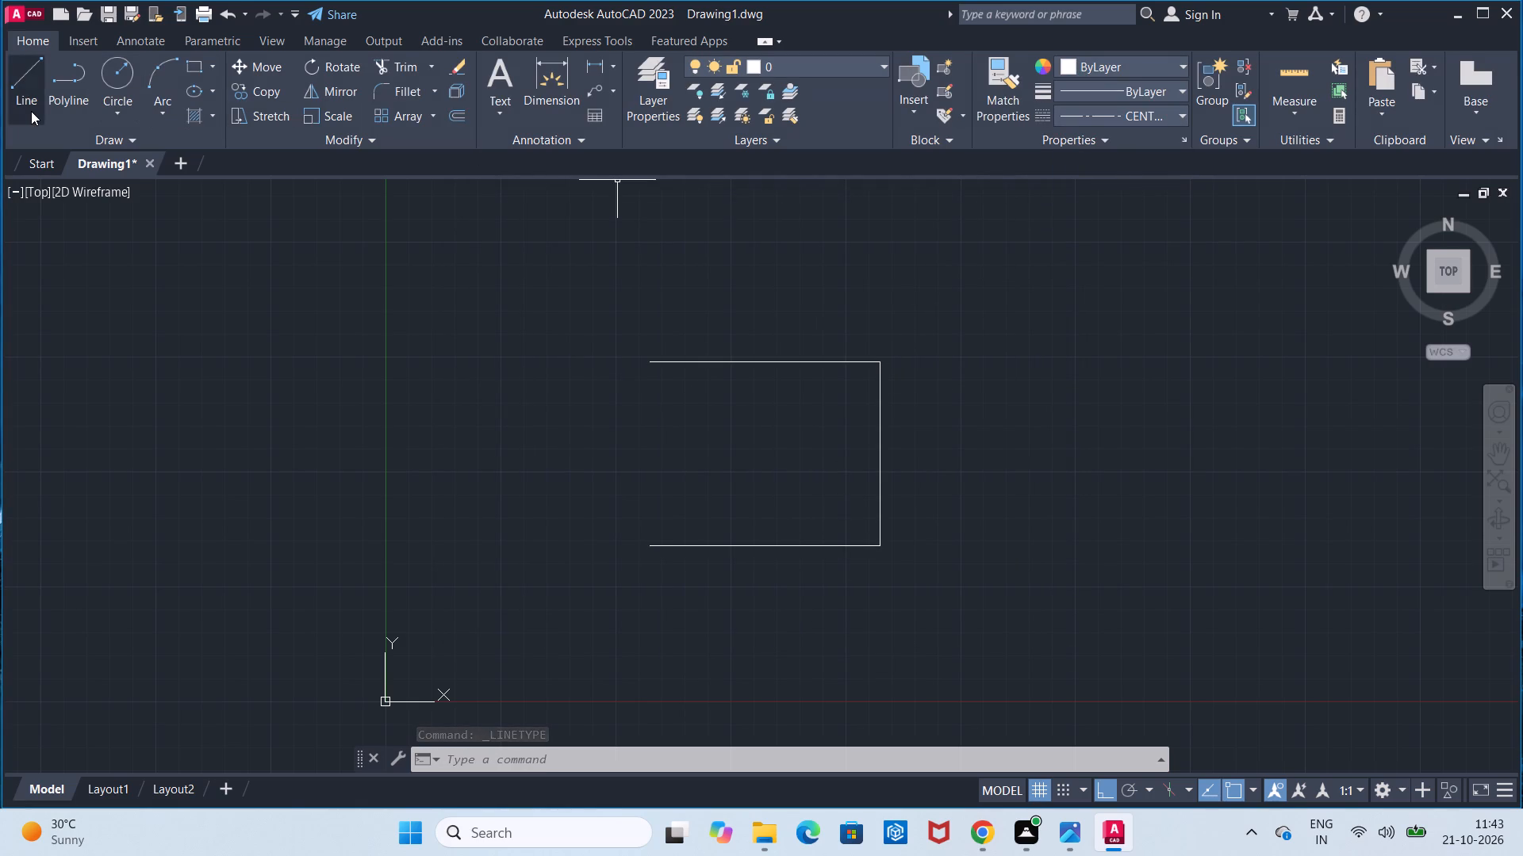
left_click(645, 372)
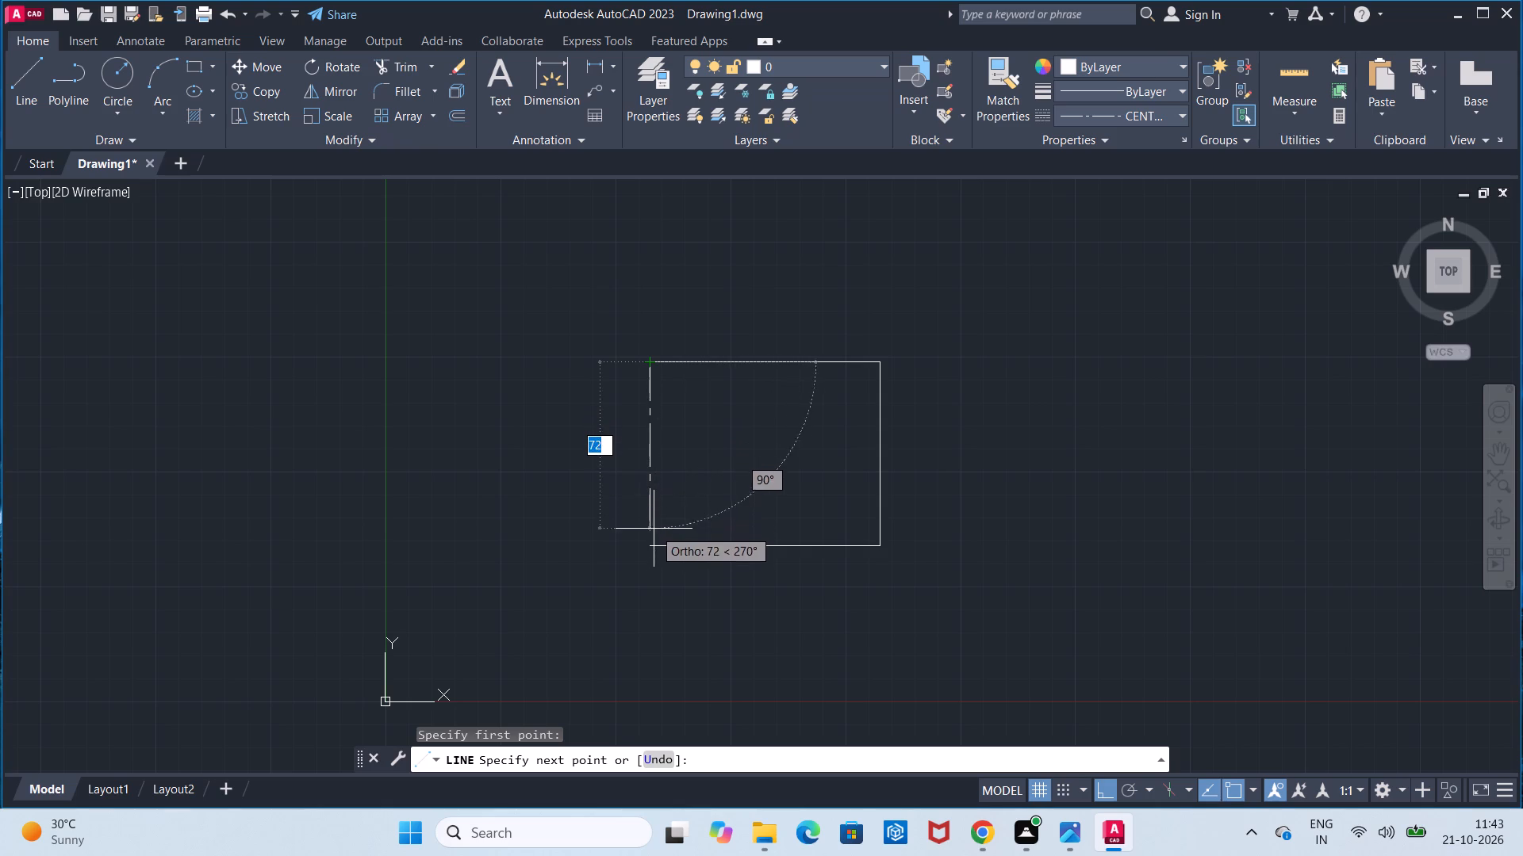
left_click(653, 543)
key("Escape")
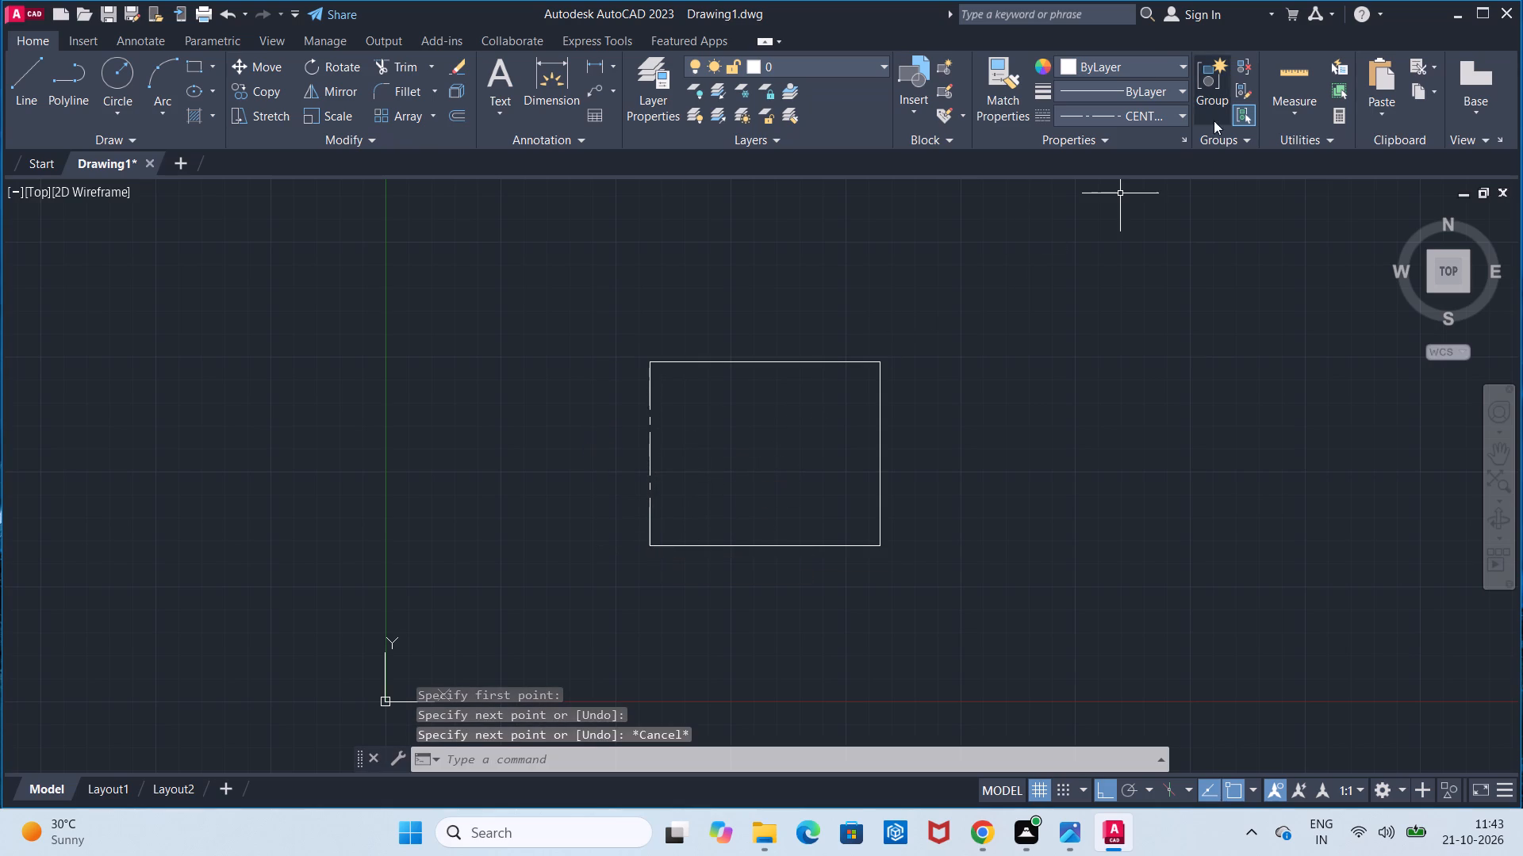
Return the current linetype to ByLayer and draw a circle of radius 40 centred on the midpoint of the vertical centre line.
left_click(1161, 124)
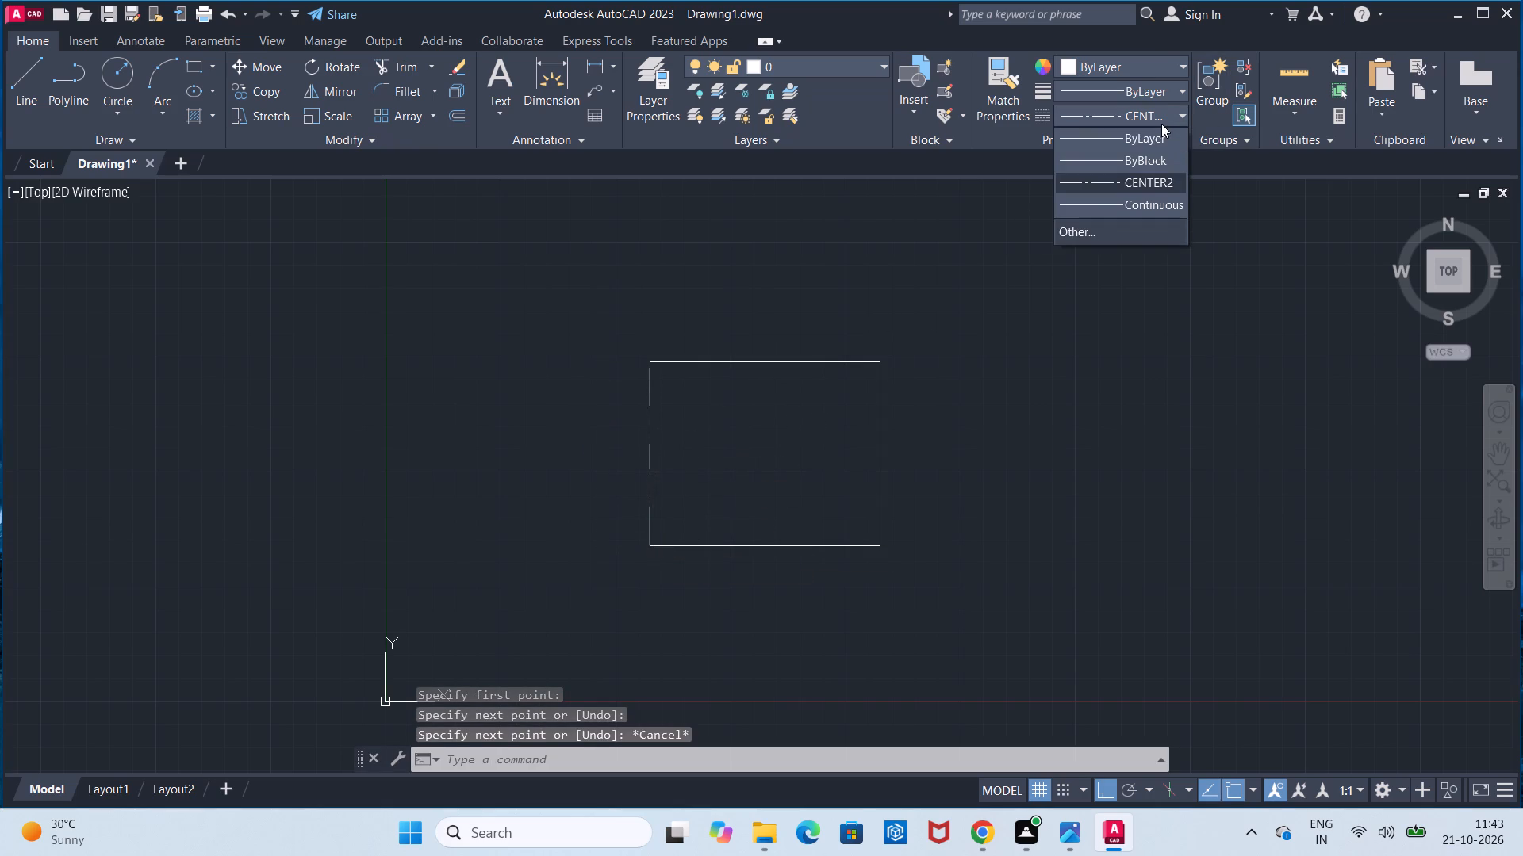
left_click(1161, 135)
left_click(130, 67)
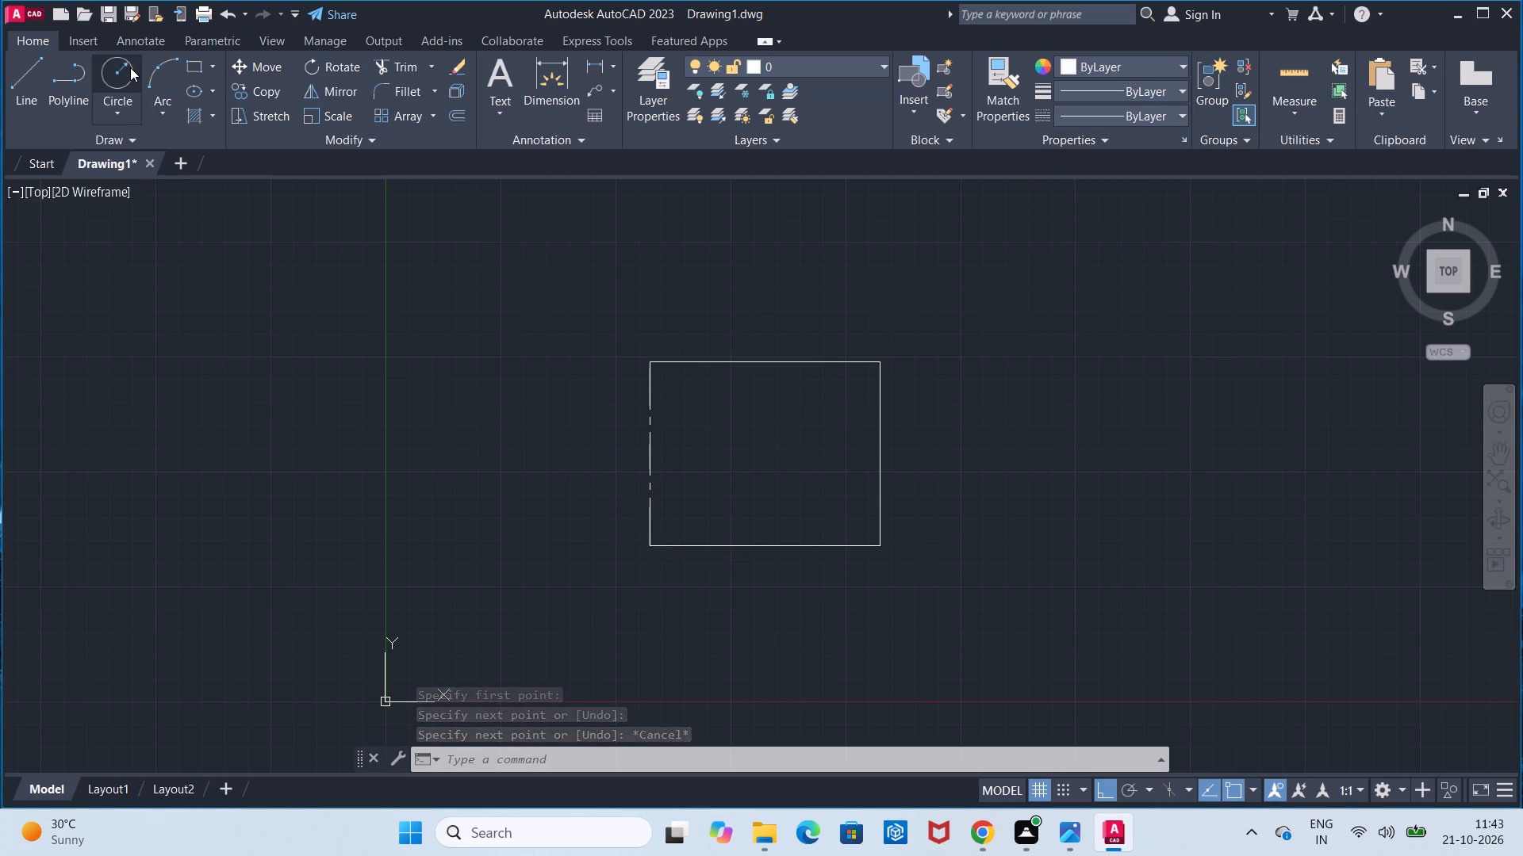
left_click(648, 451)
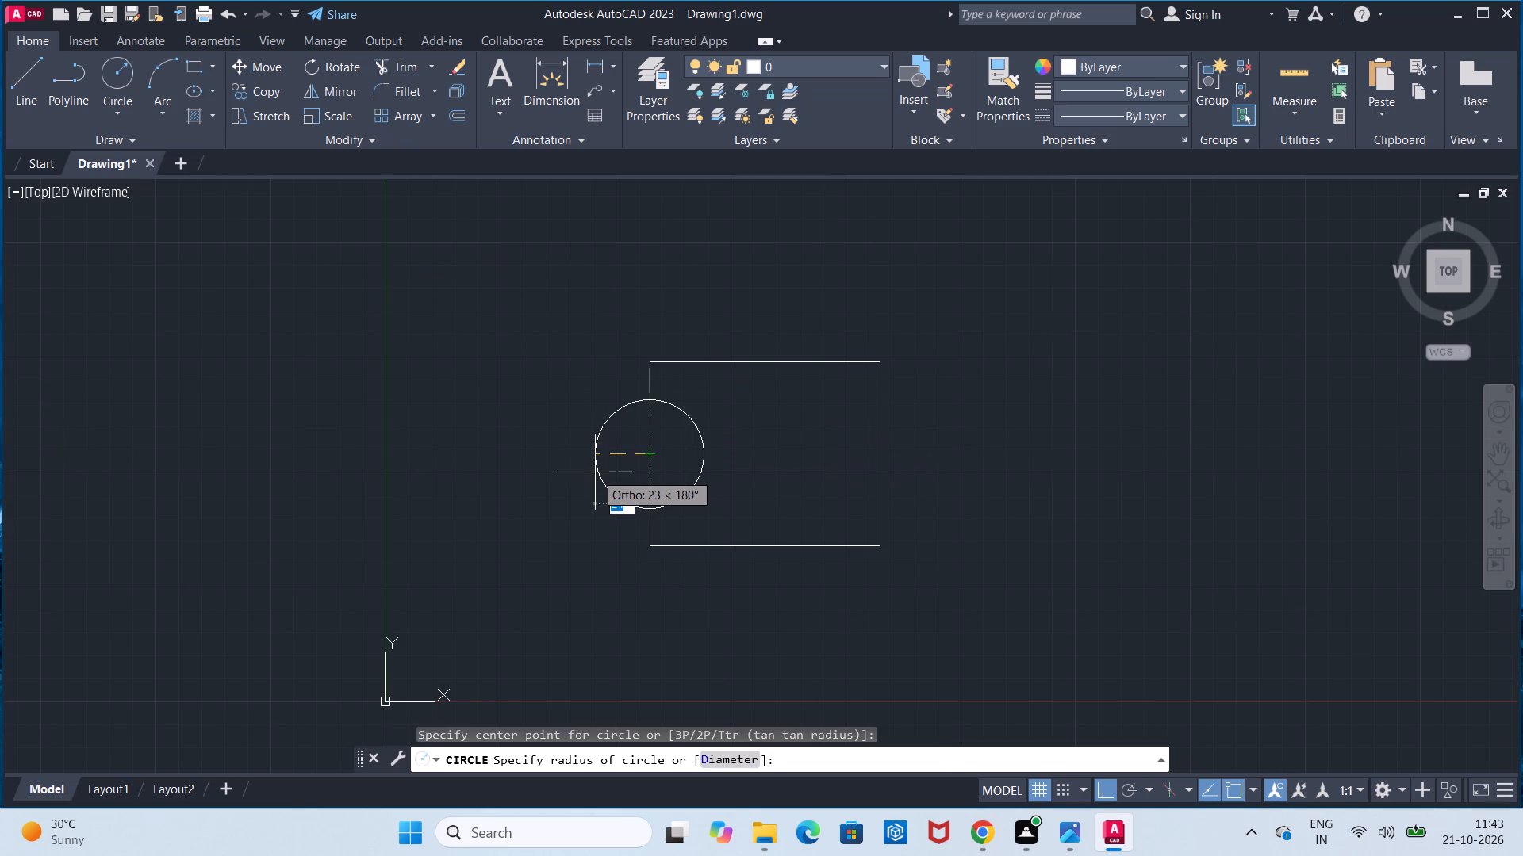
key("4")
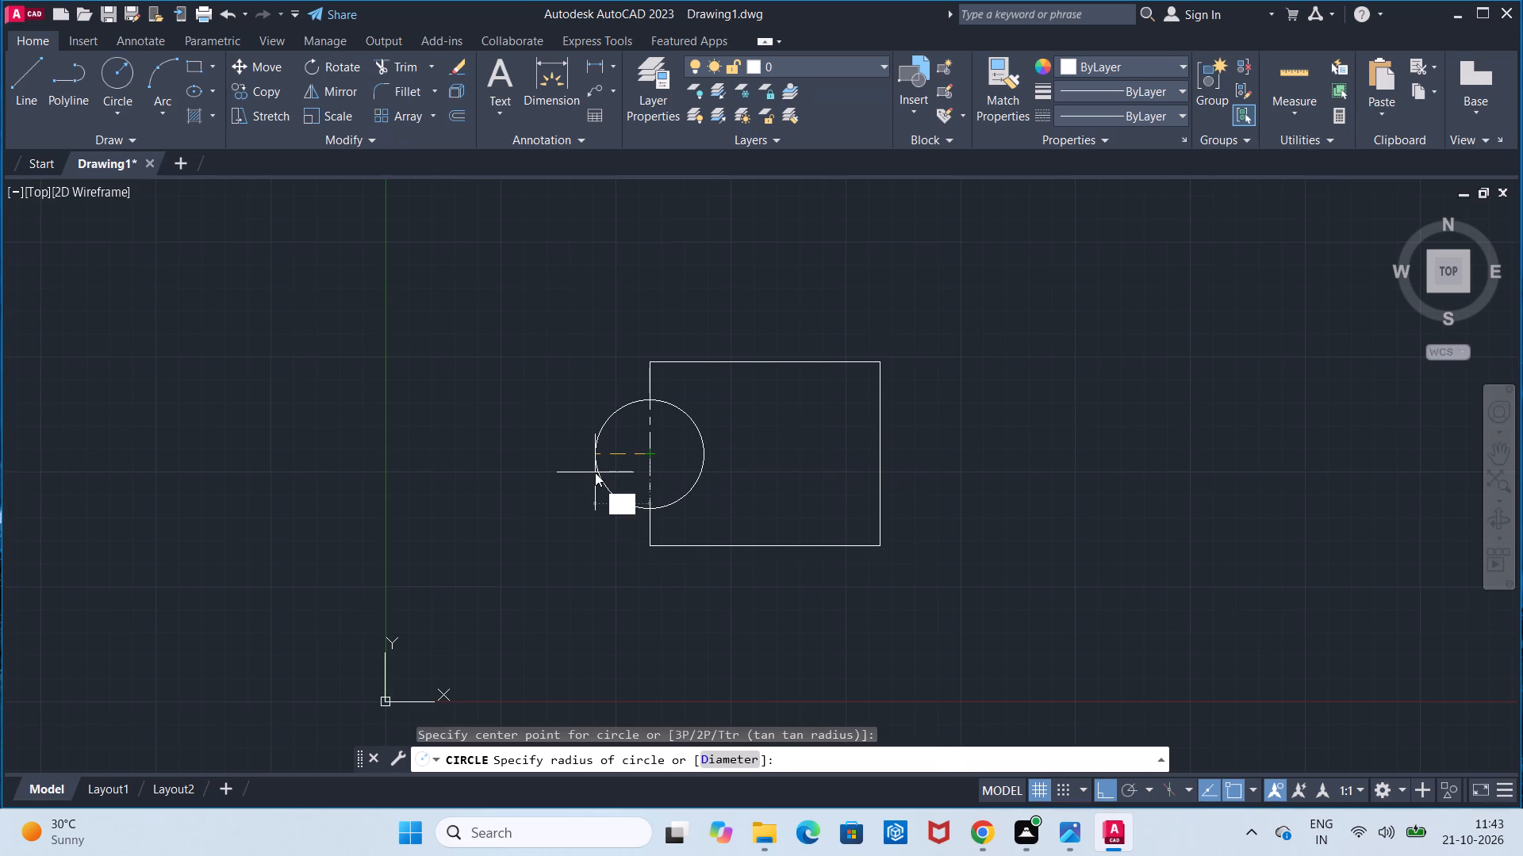
key("0")
key("Return")
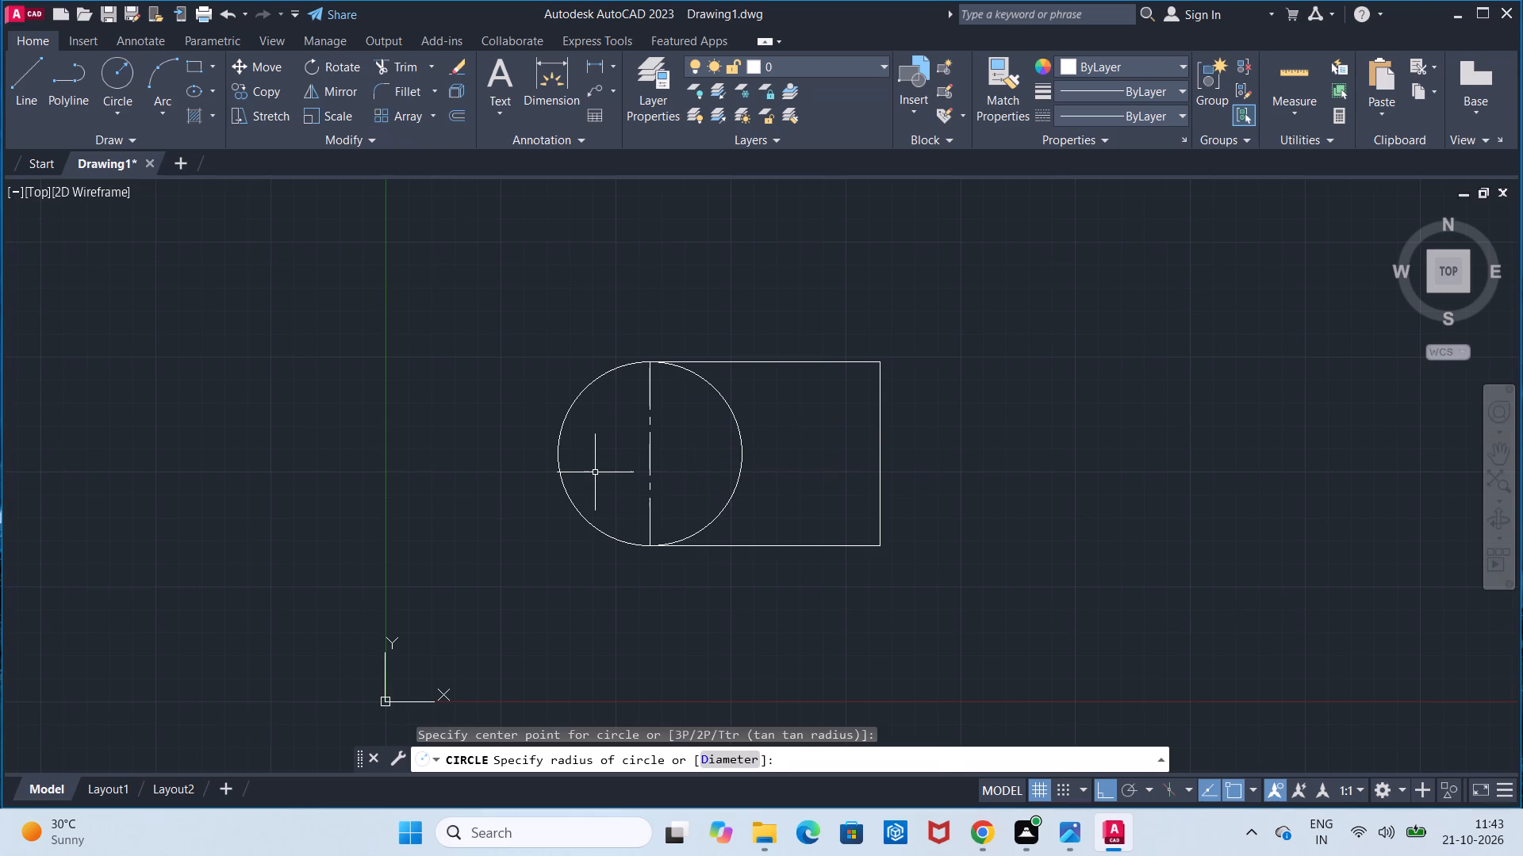
Trim away the half of the circle inside the rectangle, leaving the outer semicircular end.
left_click(397, 68)
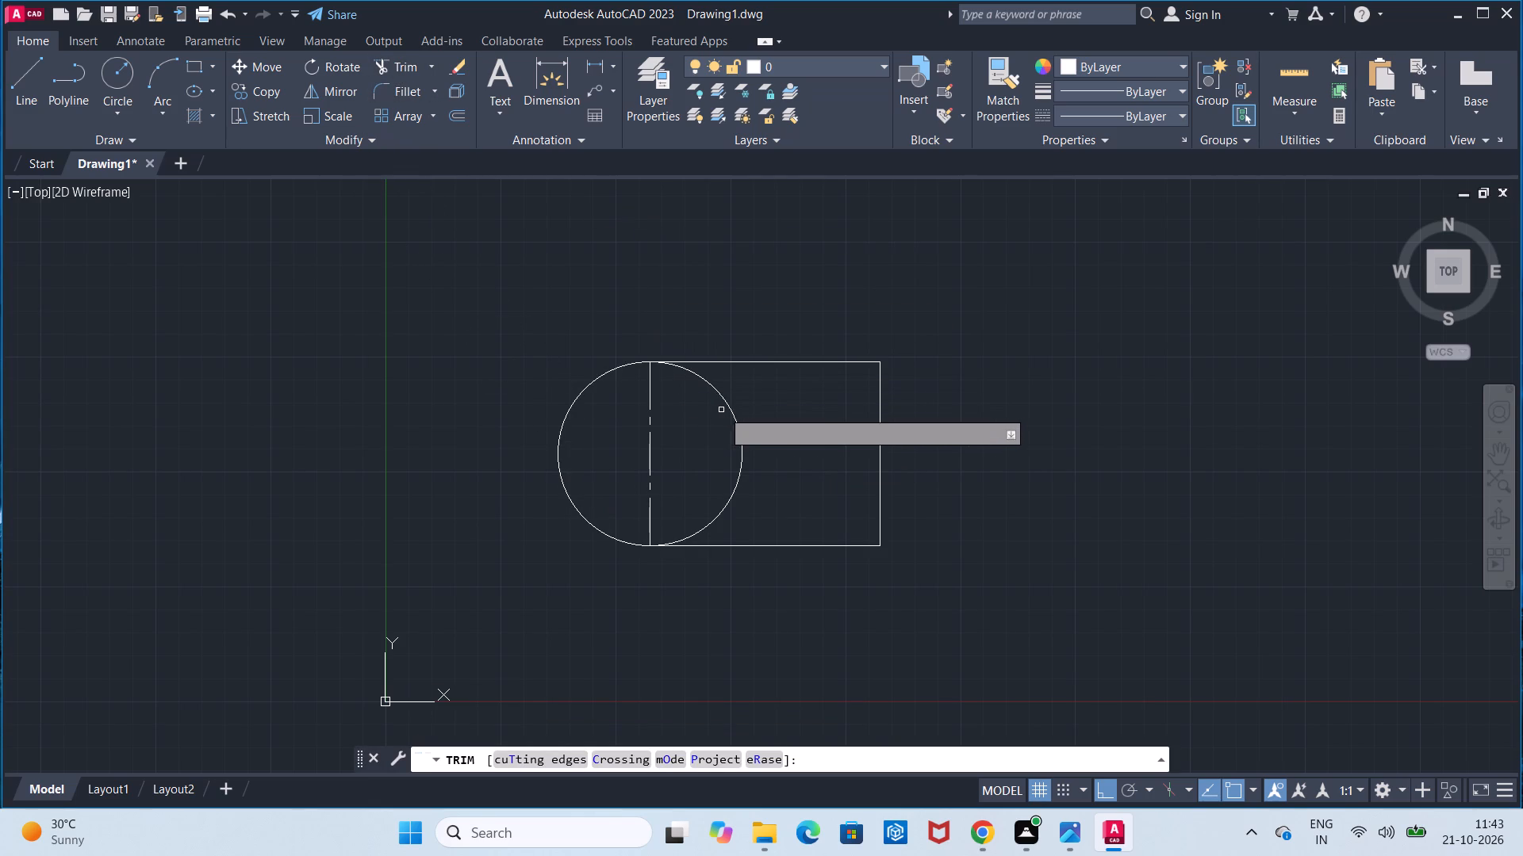
left_click(728, 406)
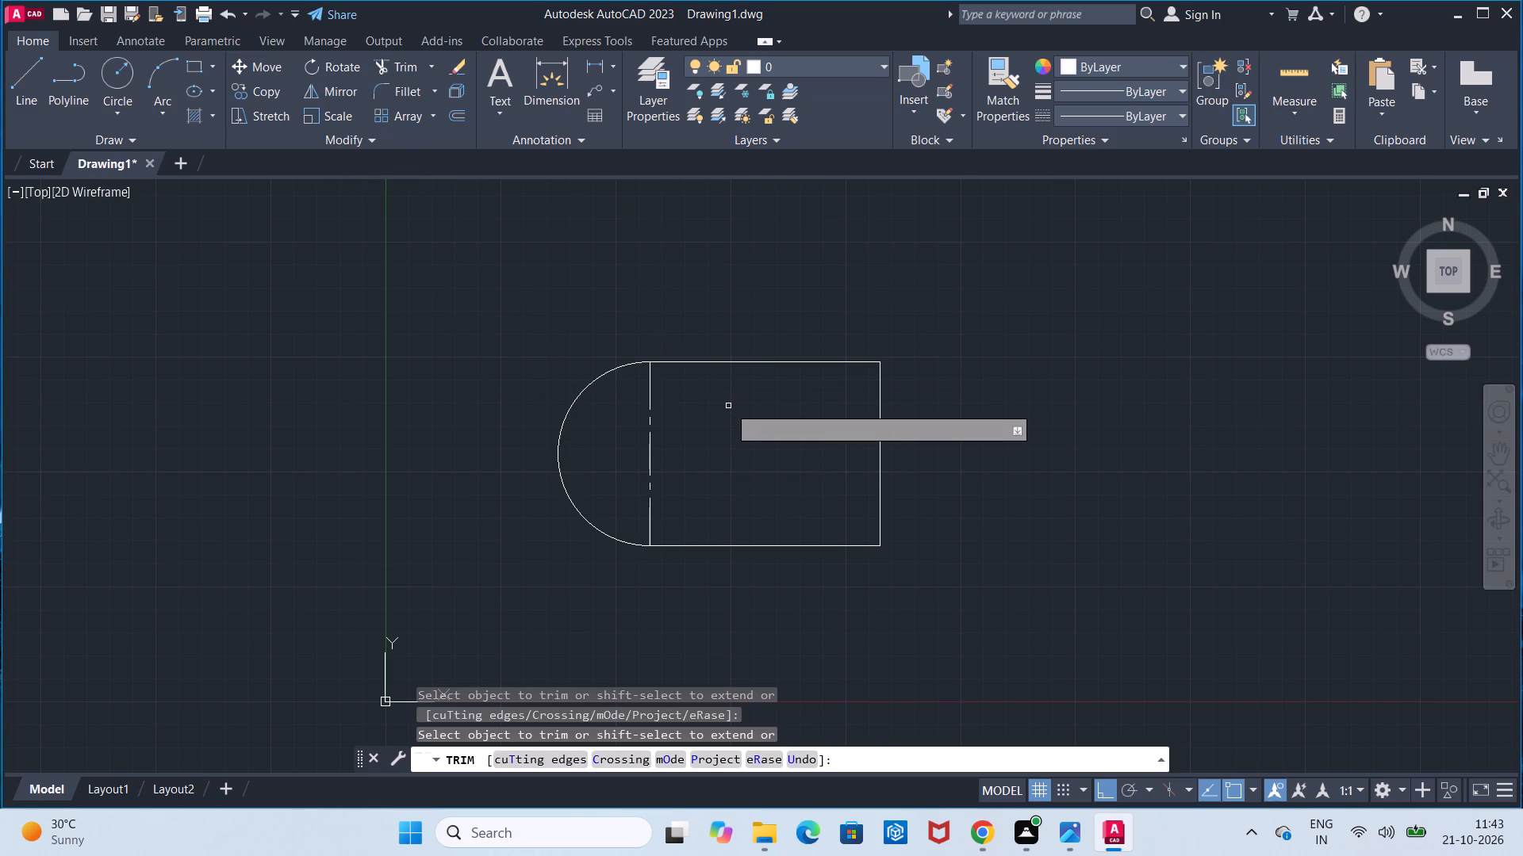
key("Escape")
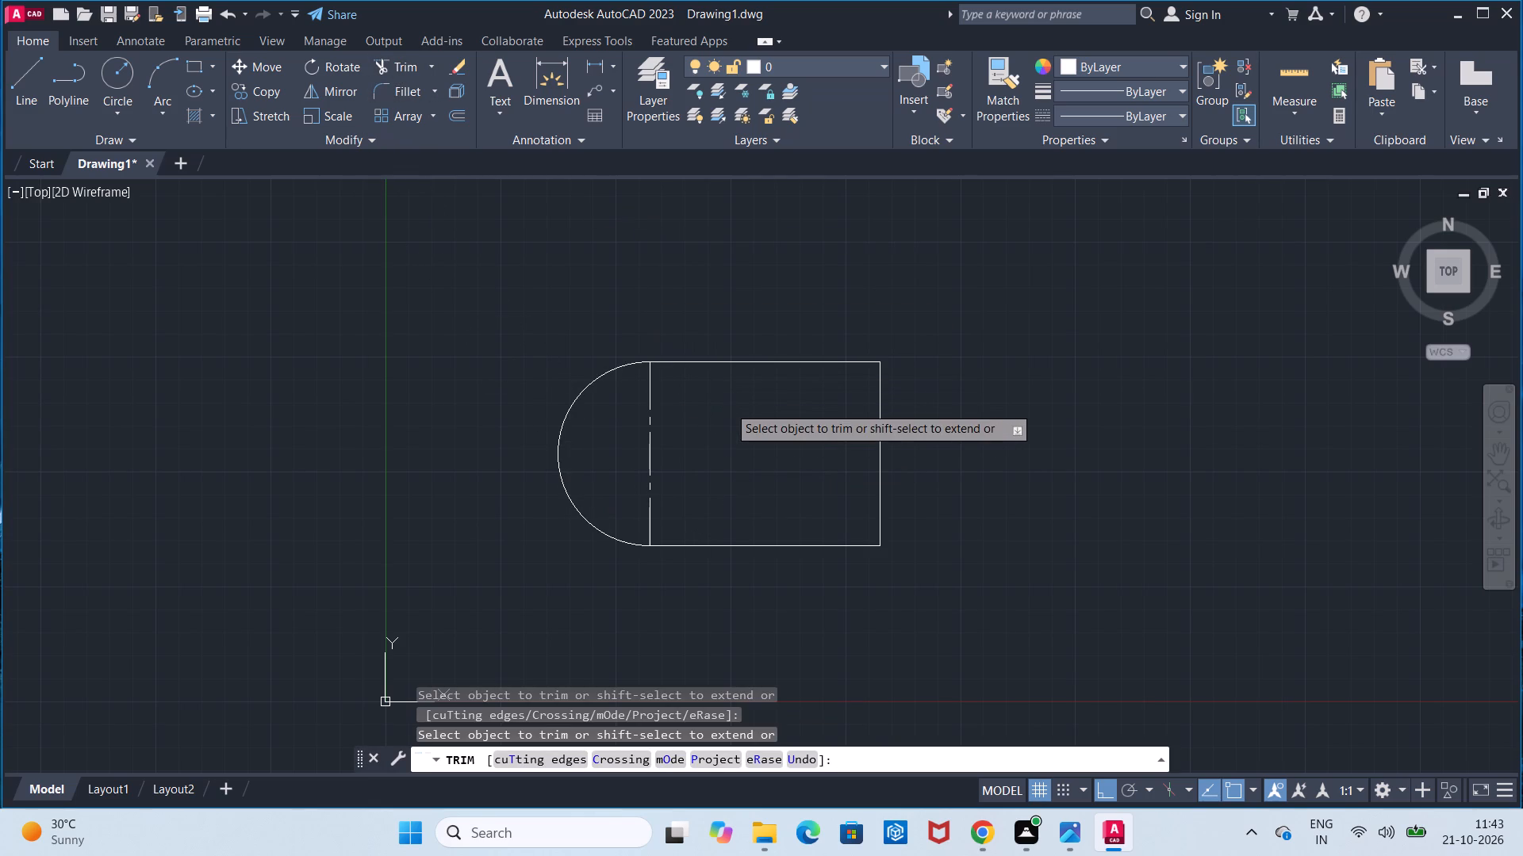
Draw a circle of radius 20 centred on the midpoint of the vertical centre line.
left_click(129, 84)
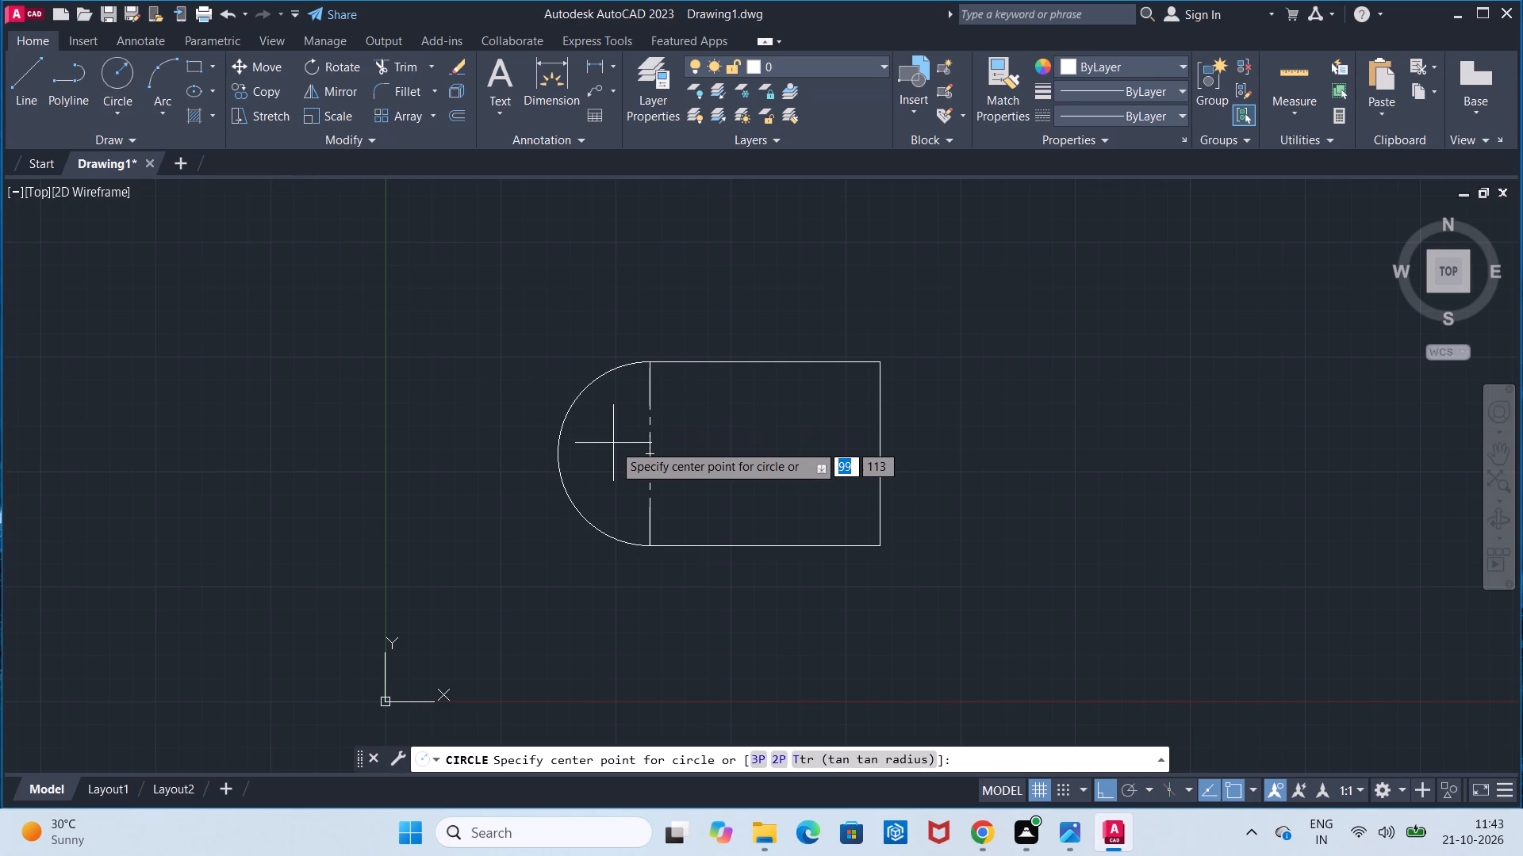
left_click(651, 452)
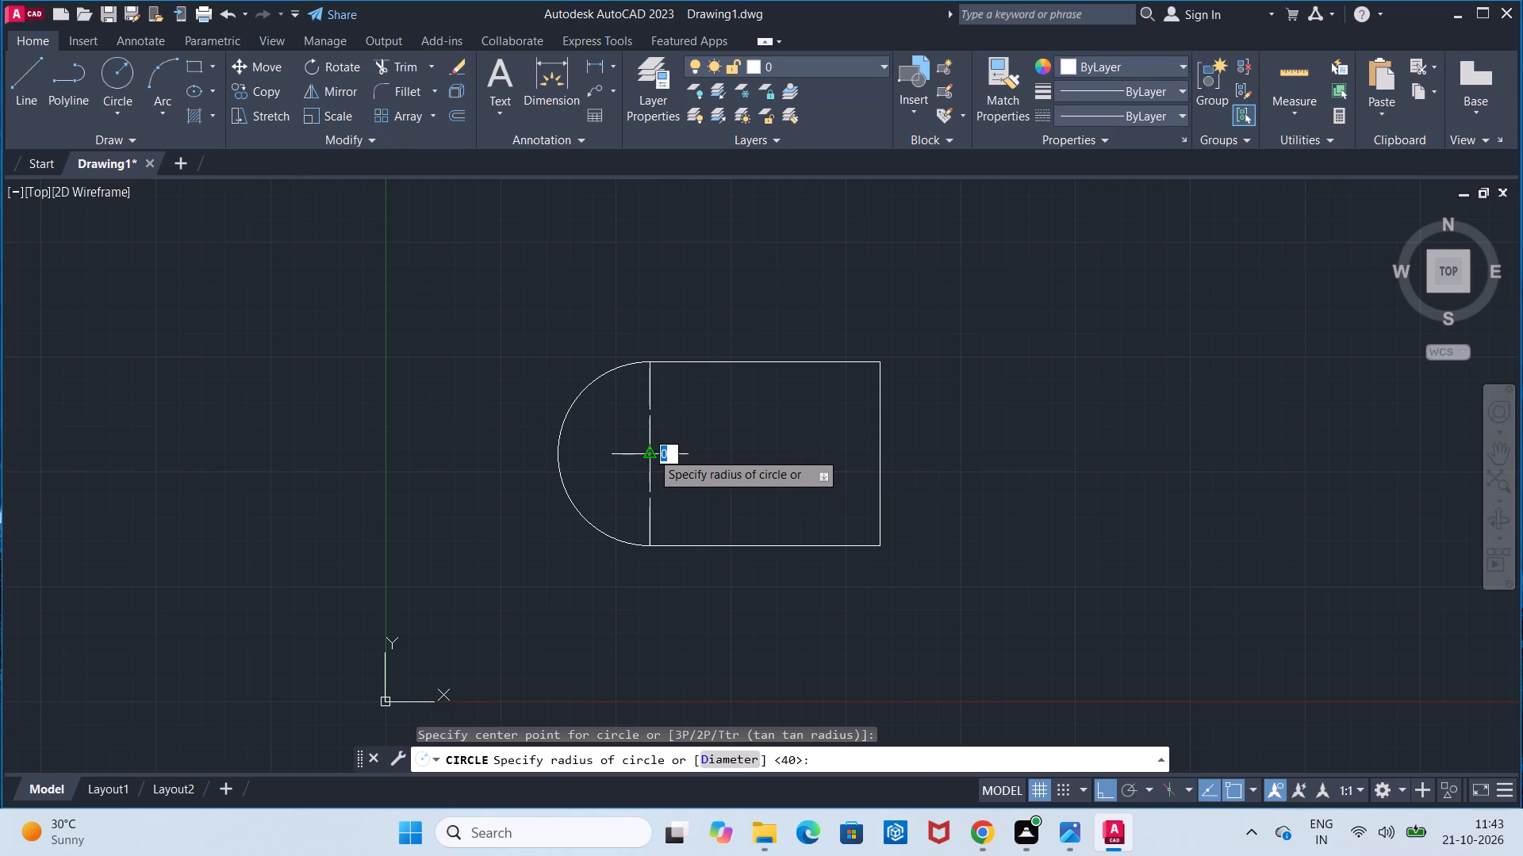
type("20")
key("Return")
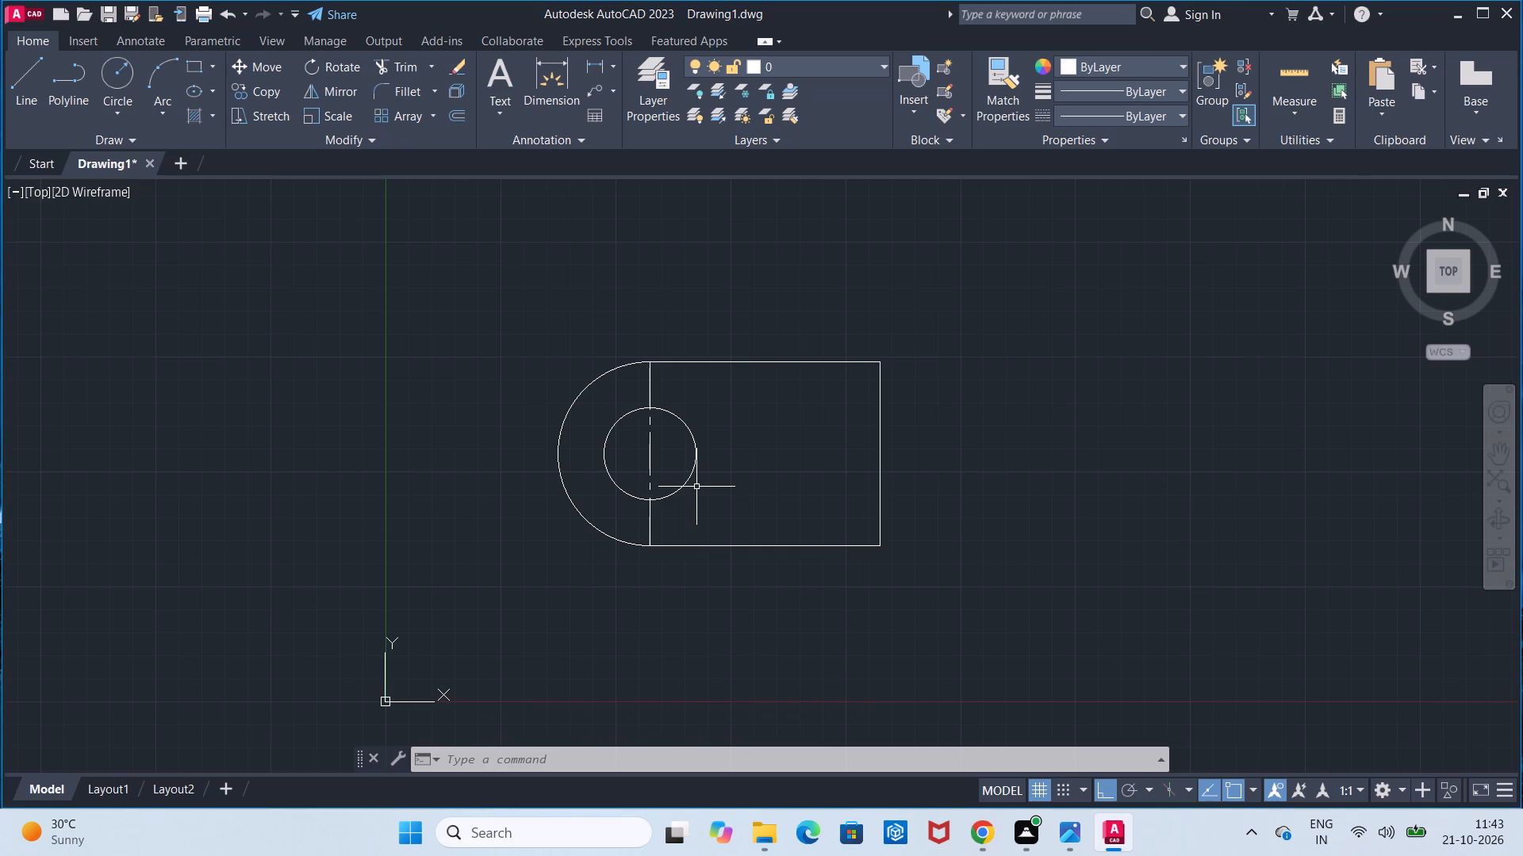
Draw a 30 mm vertical line above the part, in line with the leftmost point of the semicircular end.
scroll(696, 487, "up", 1)
scroll(696, 487, "down", 1)
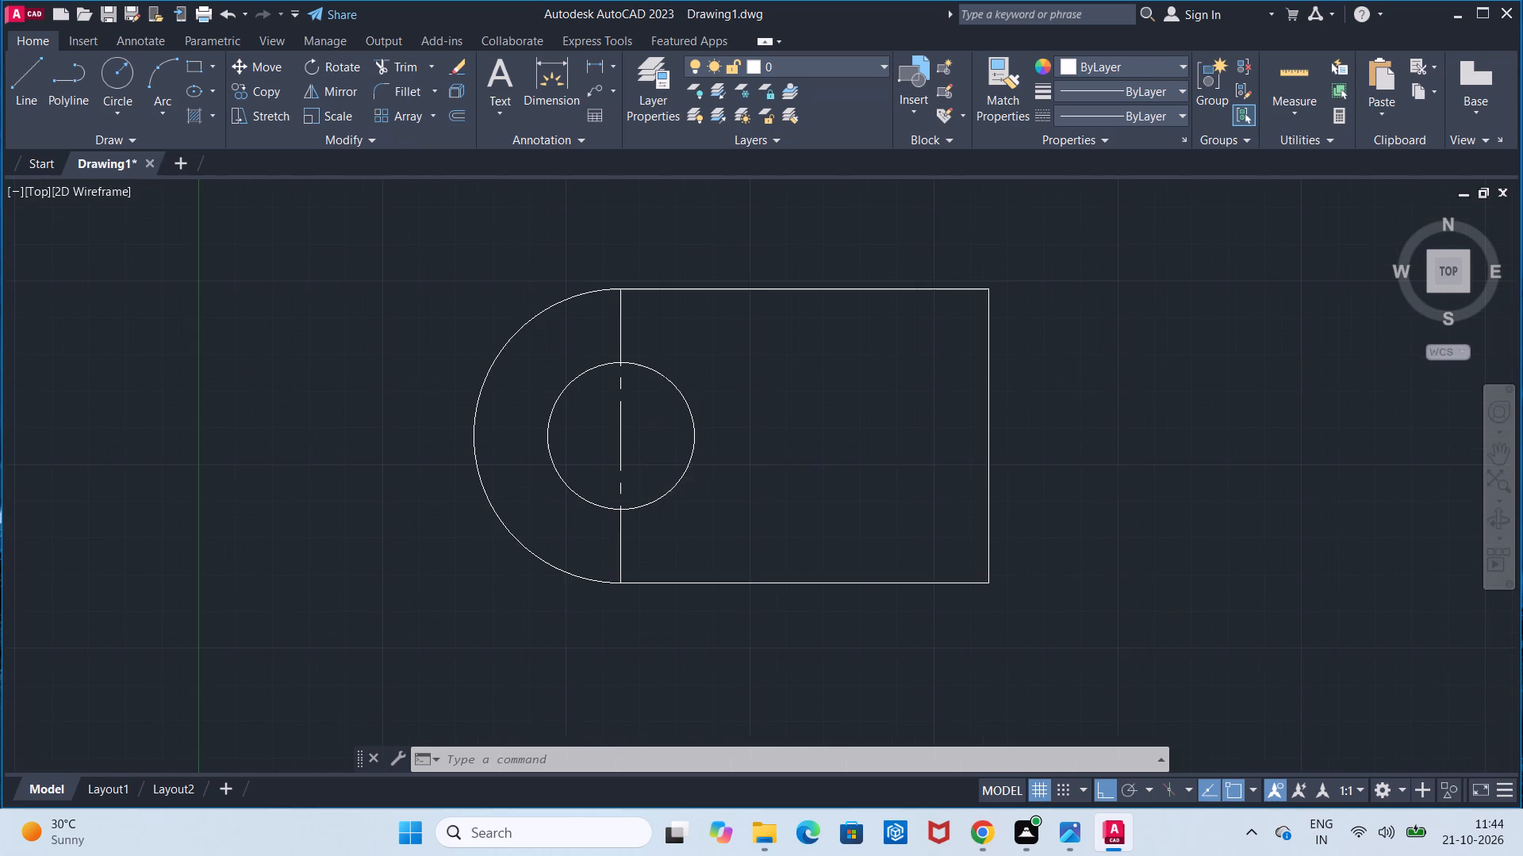
scroll(696, 487, "down", 1)
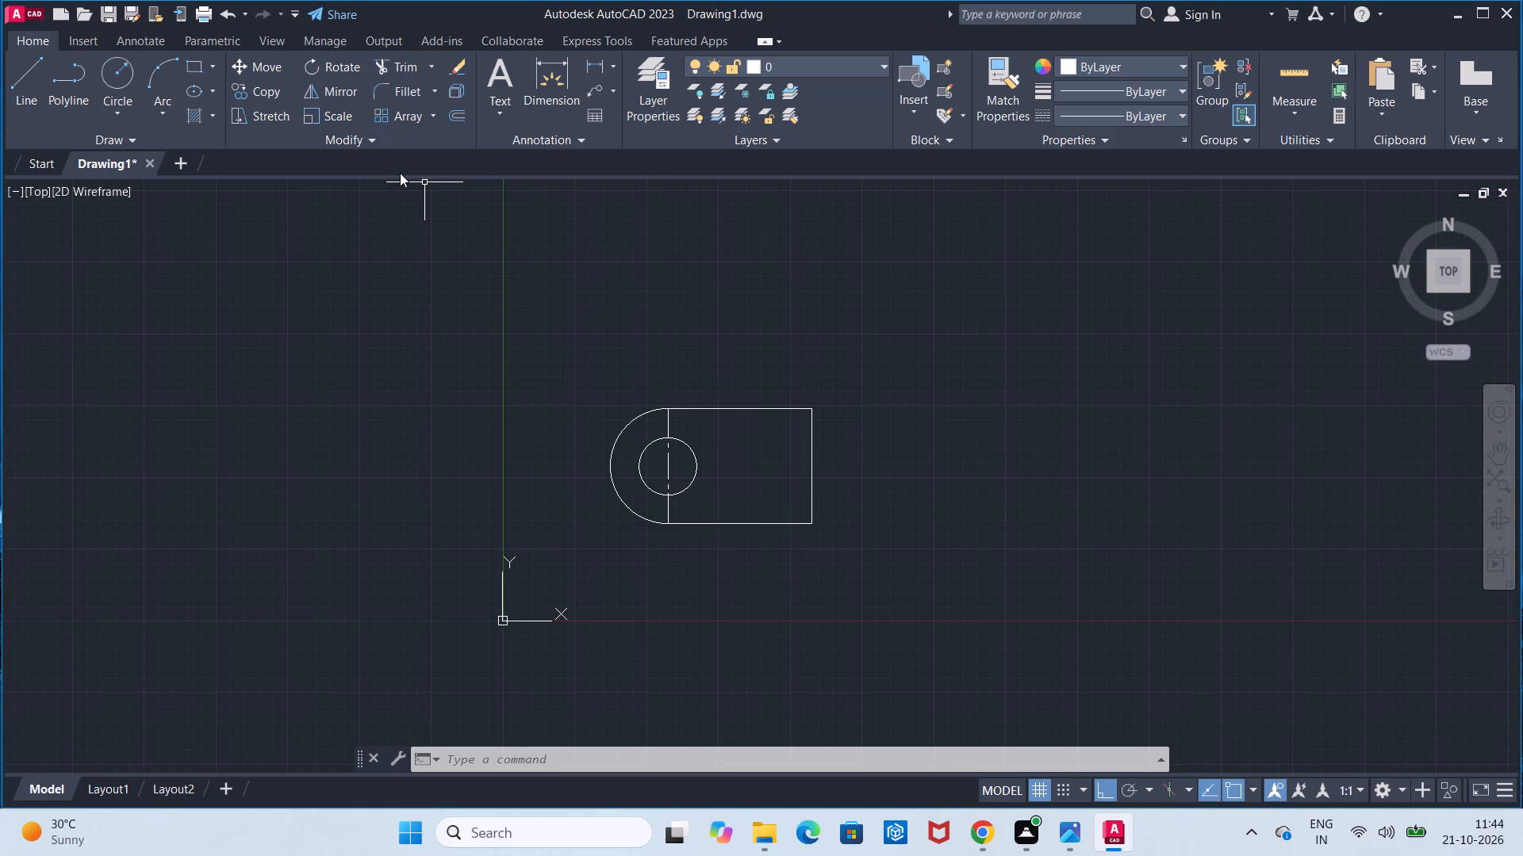
left_click(32, 111)
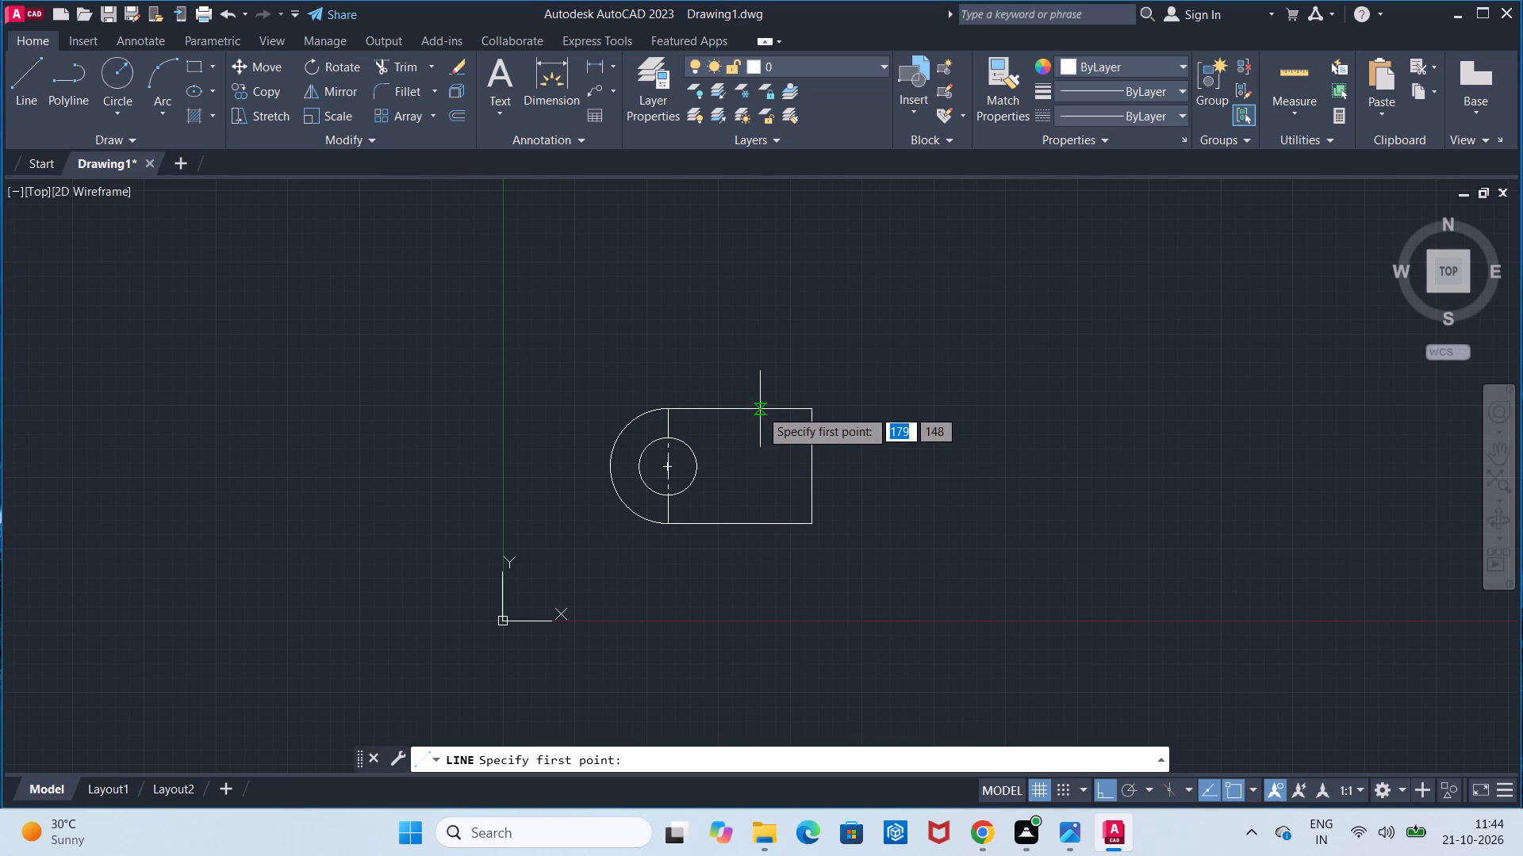
key("Escape")
scroll(654, 227, "down", 1)
middle_click_drag(654, 227, 654, 304)
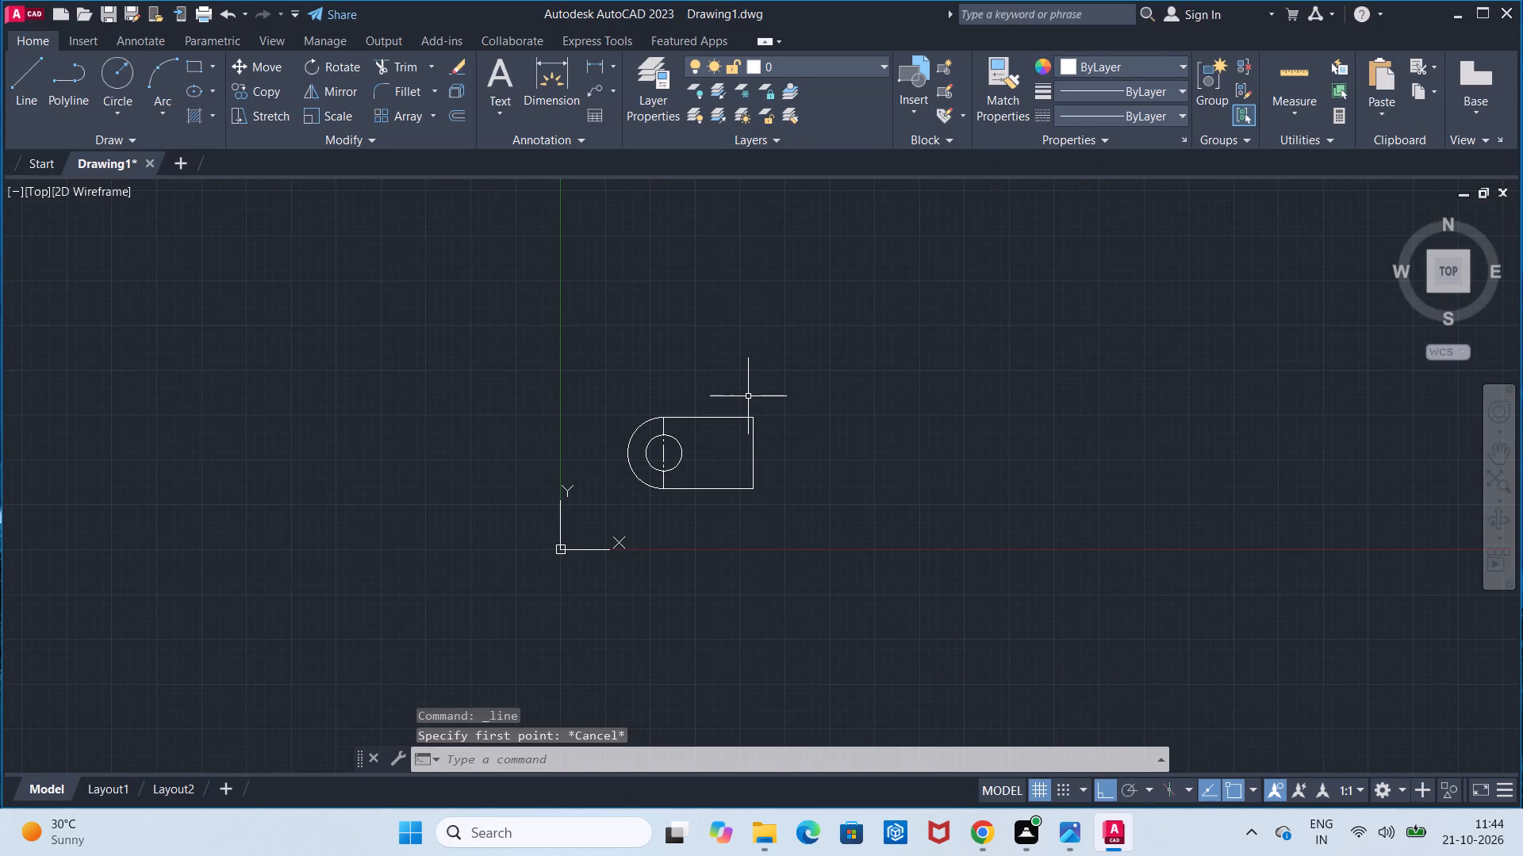
middle_click_drag(748, 396, 812, 452)
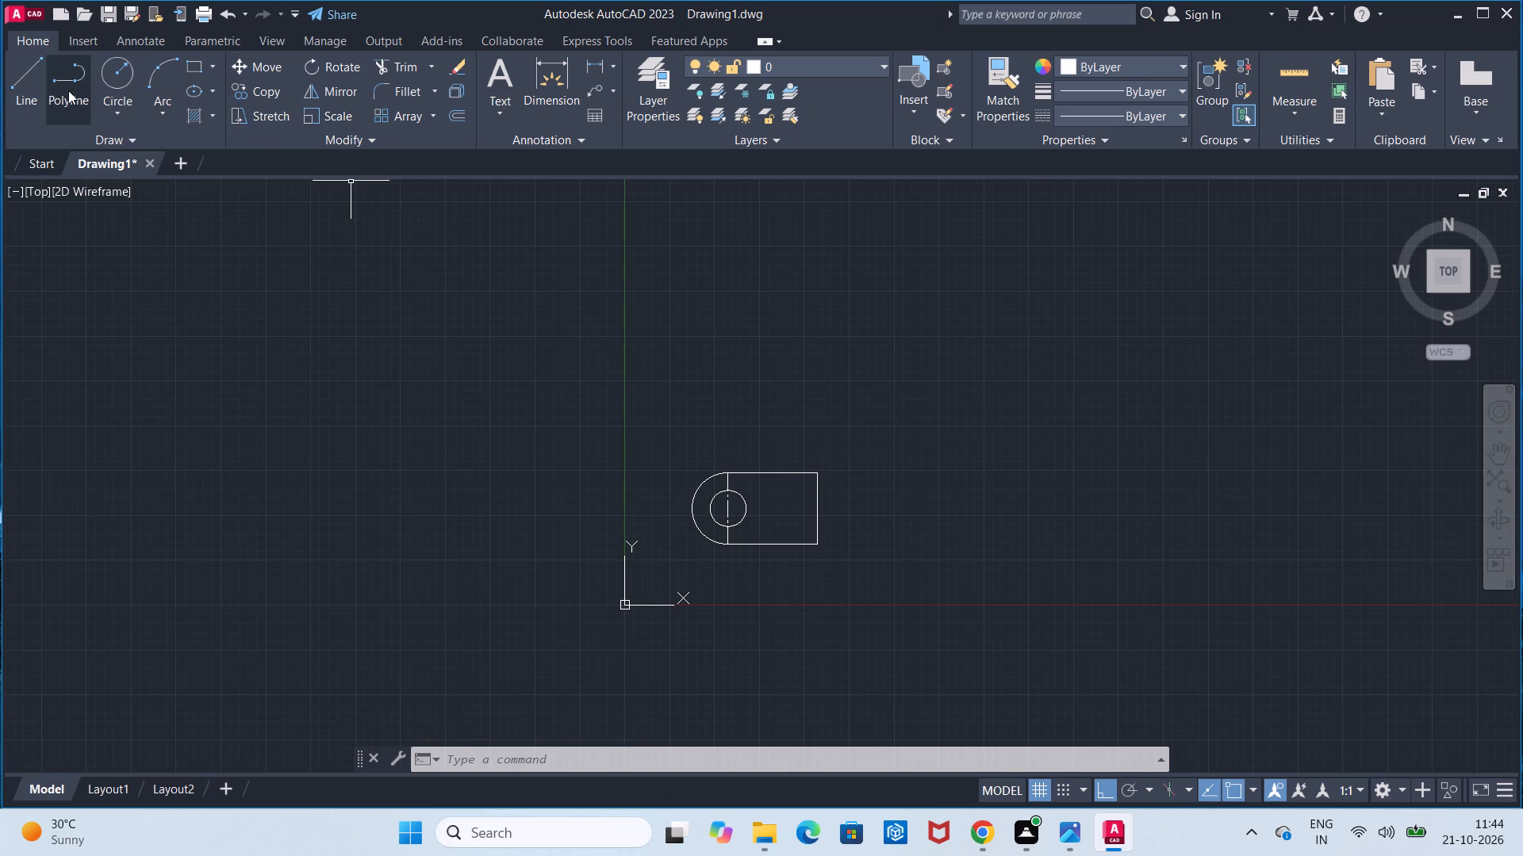
left_click(40, 105)
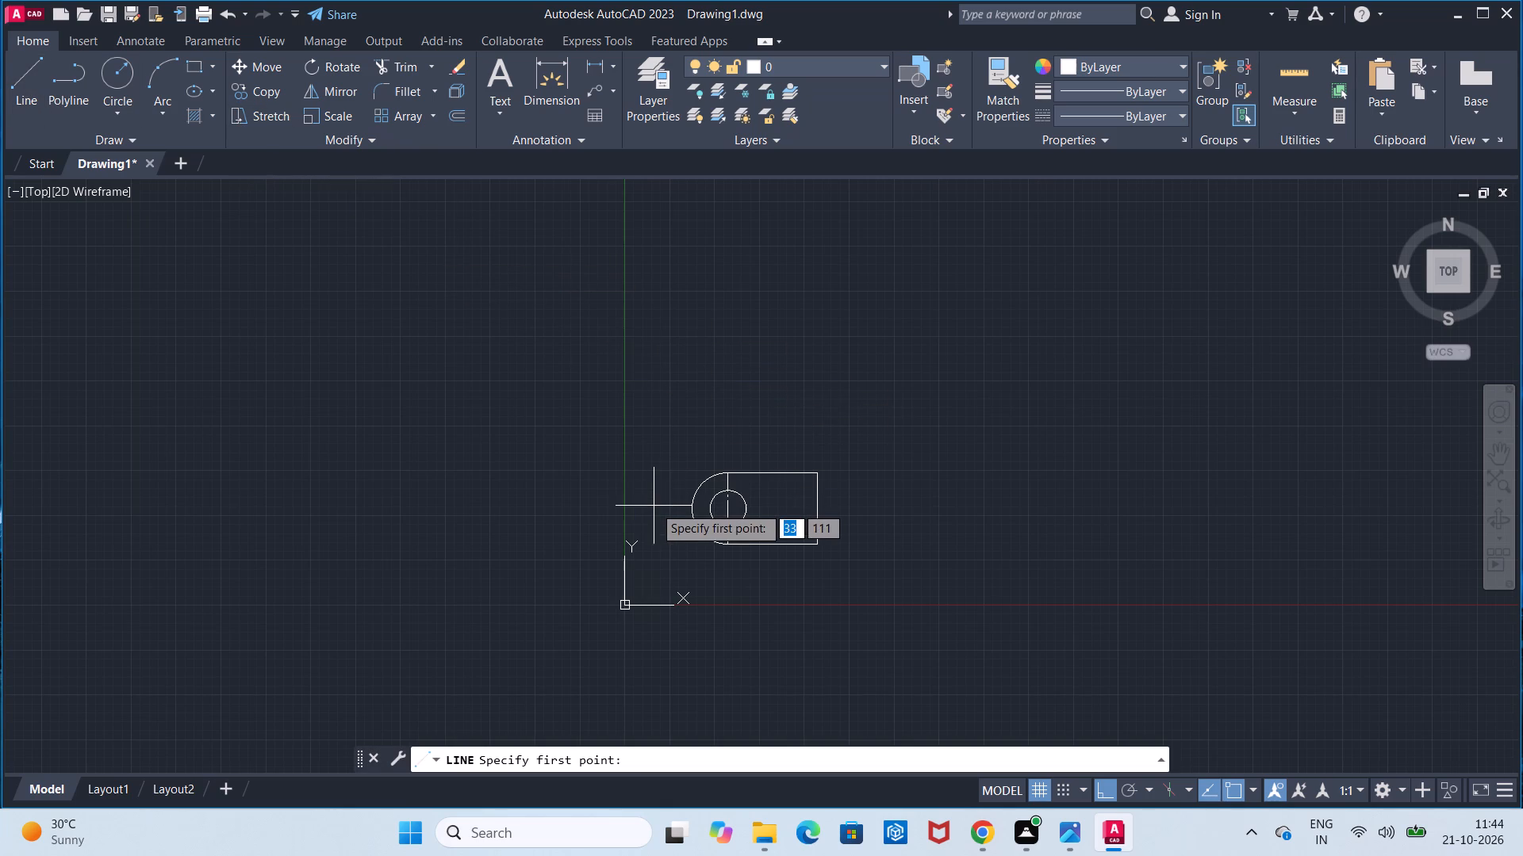
left_click(696, 419)
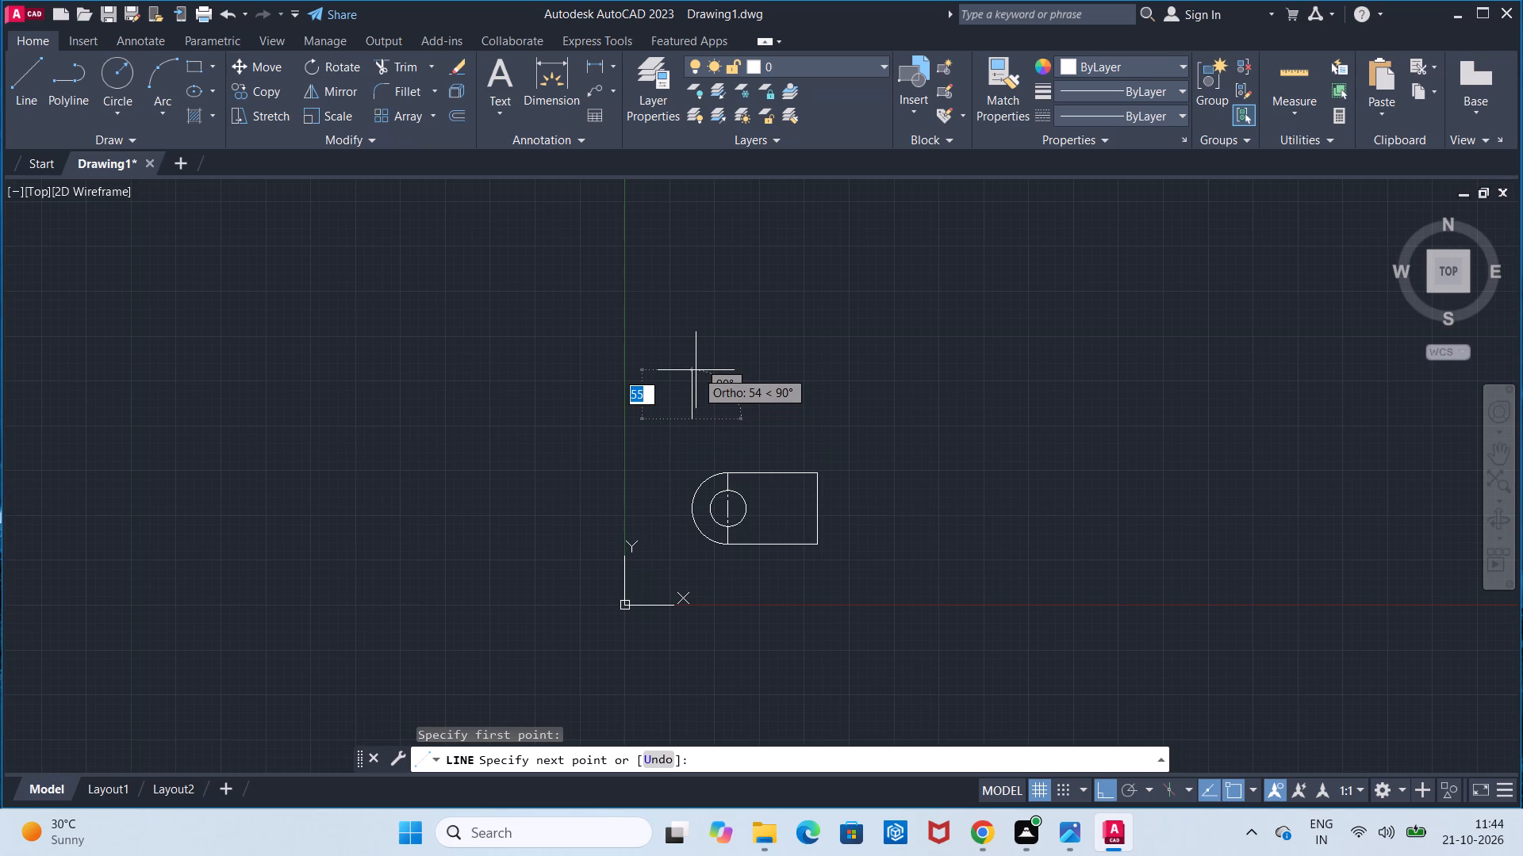
key("3")
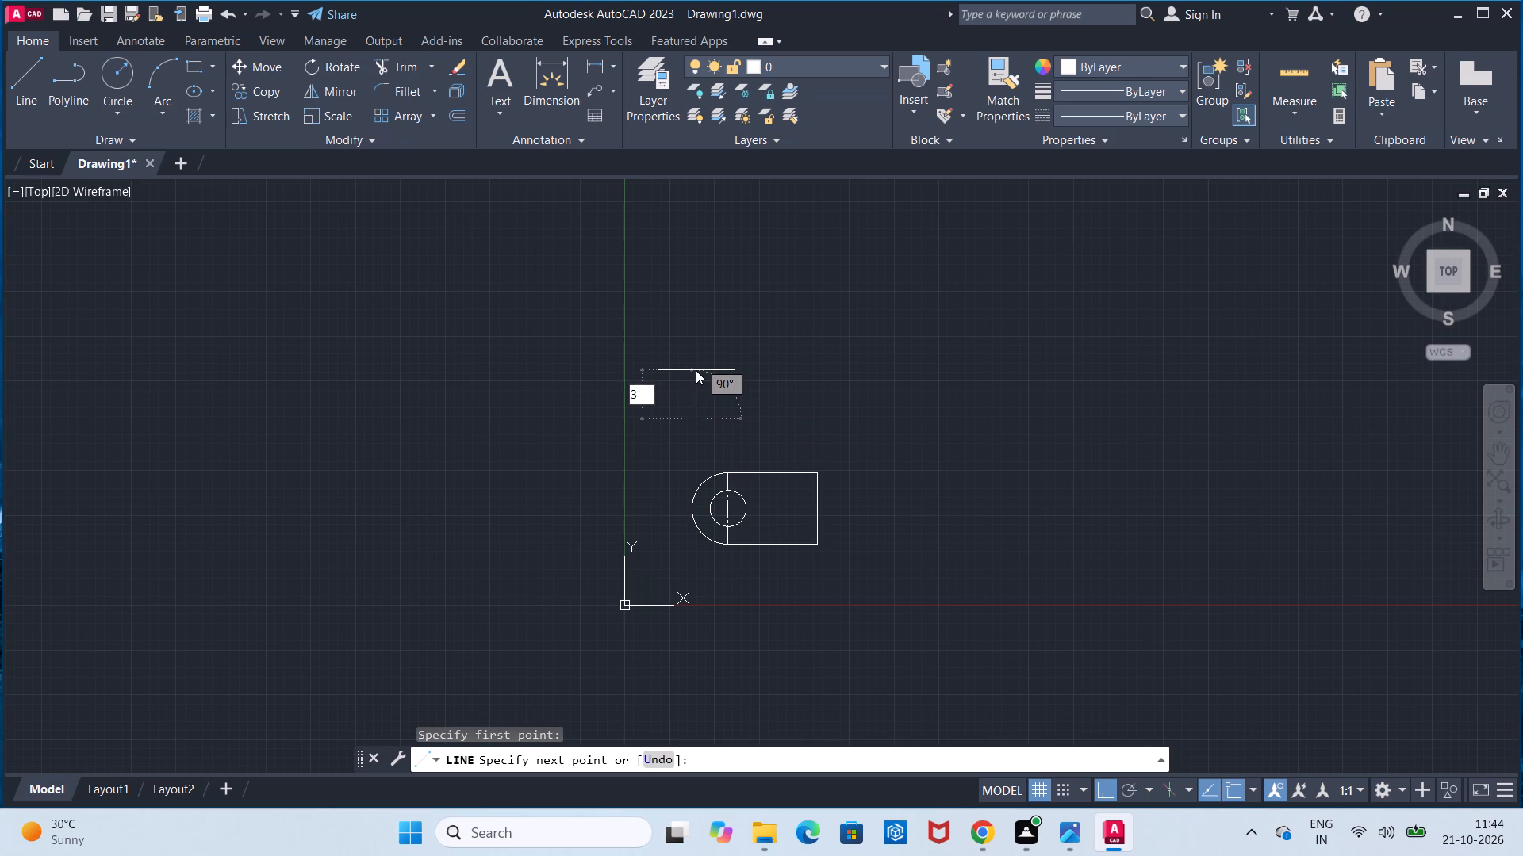
key("0")
key("Return")
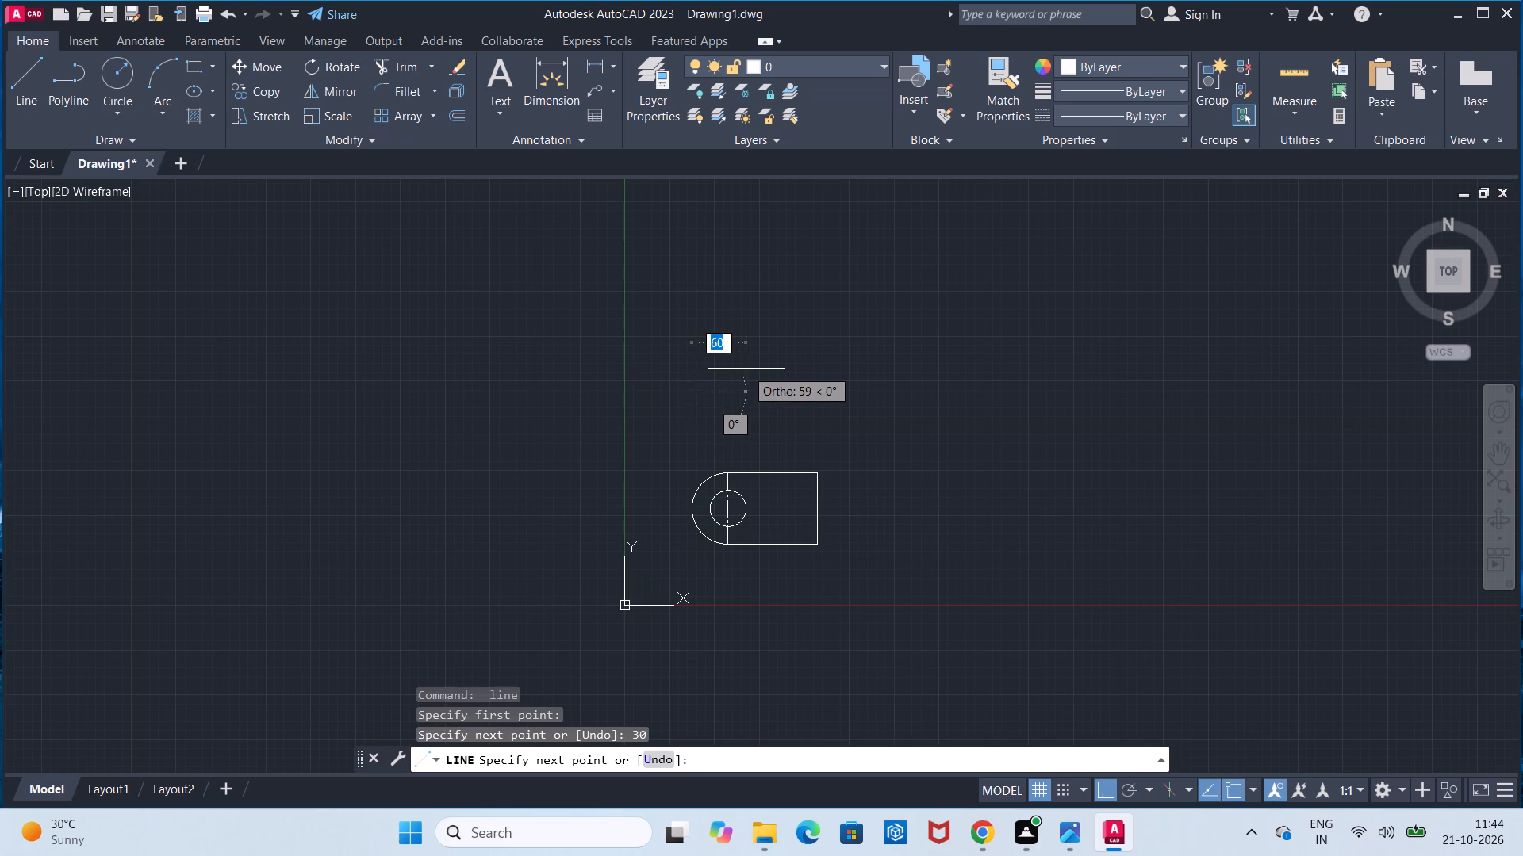
key("Escape")
Check the length of the new vertical line with a linear dimension between its endpoints, without placing the dimension.
scroll(746, 369, "up", 1)
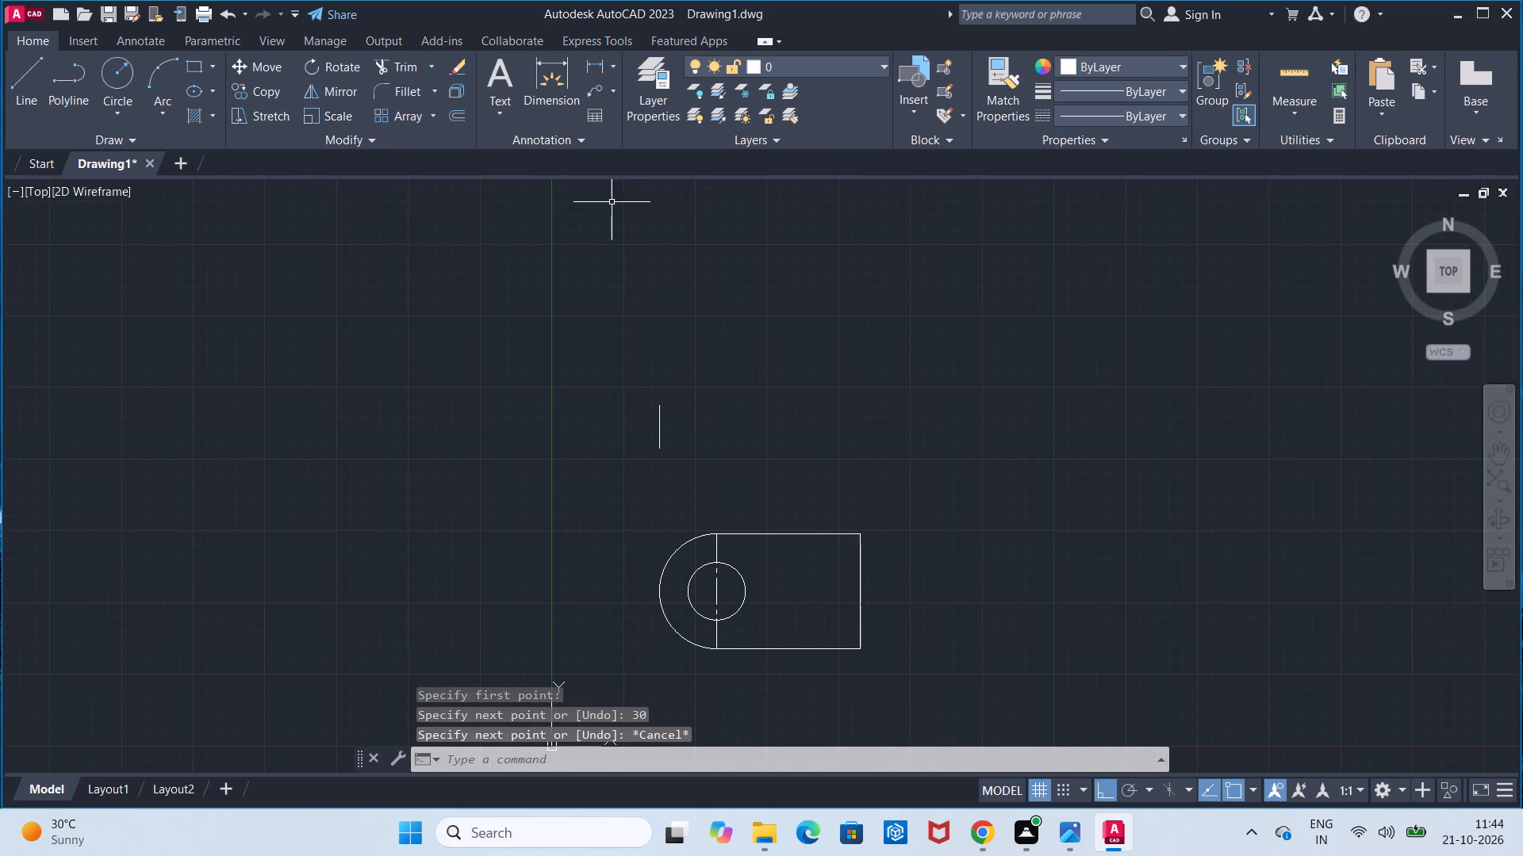
left_click(592, 56)
scroll(592, 56, "up", 1)
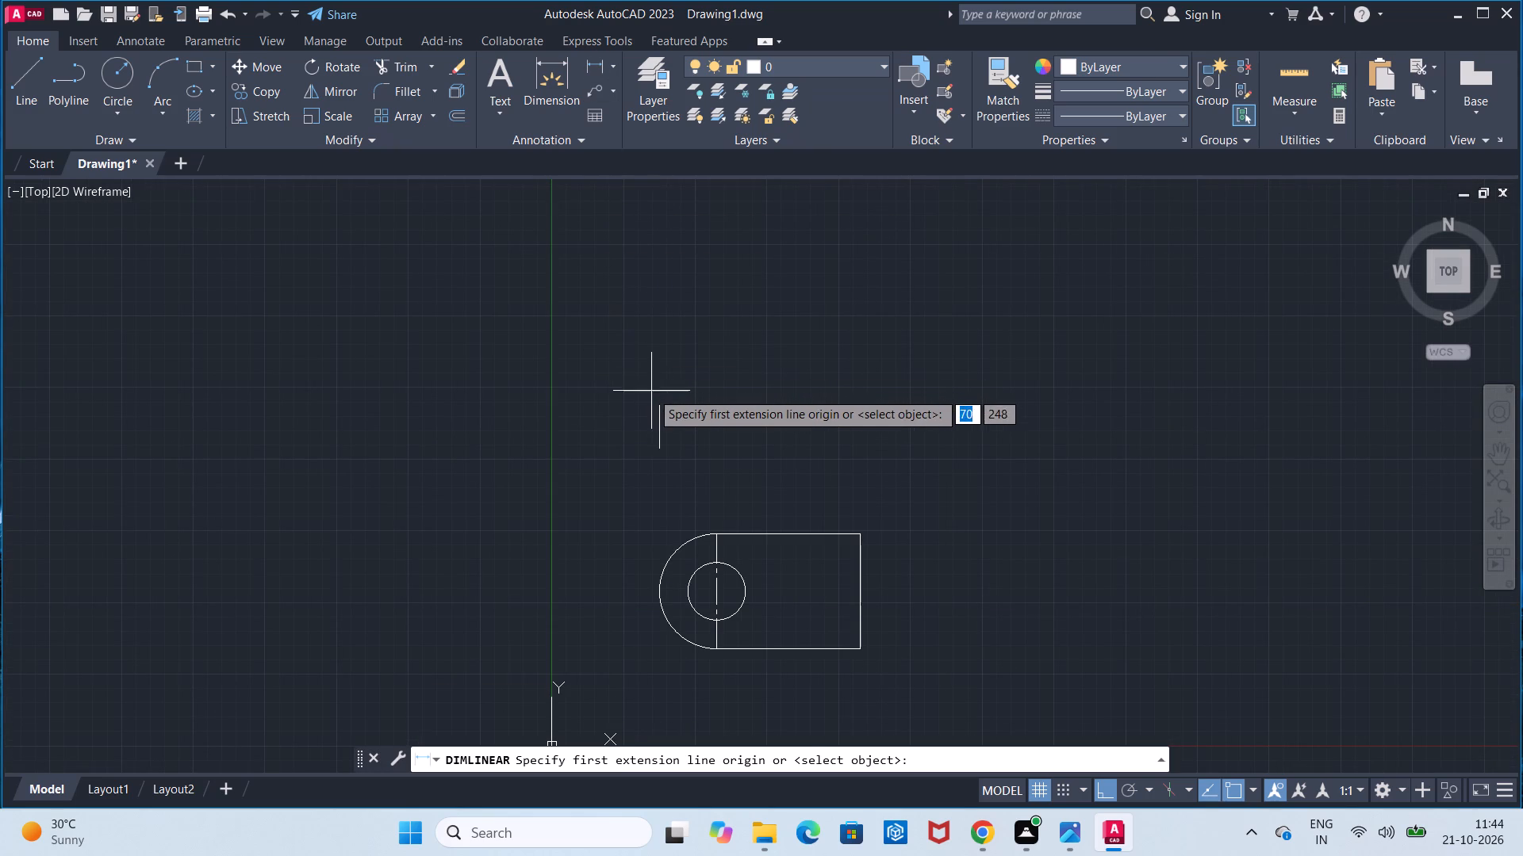
left_click(658, 400)
left_click(662, 452)
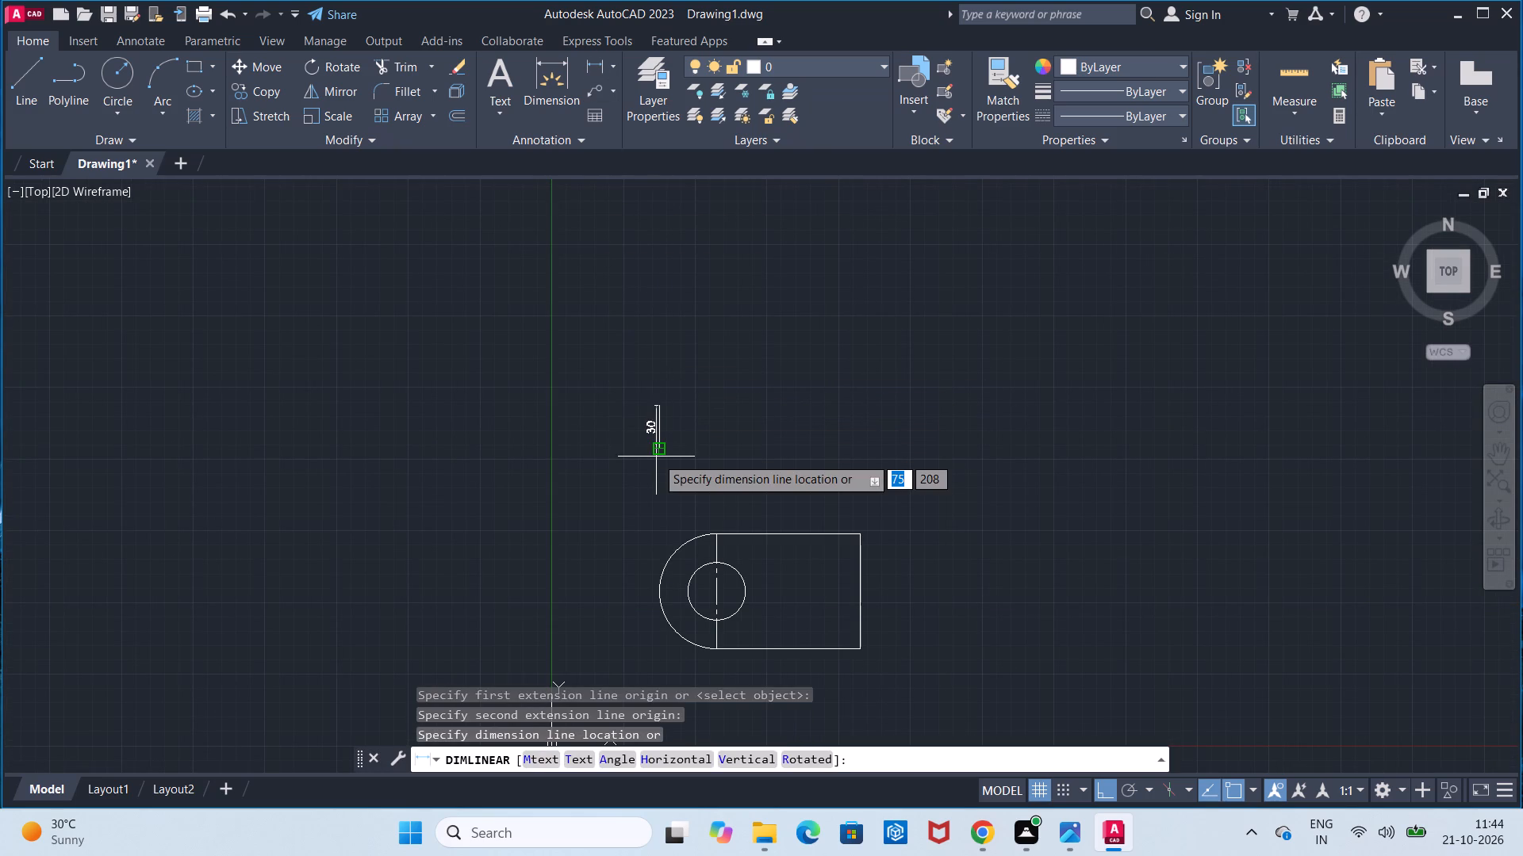
key("Escape")
Draw a 100 mm horizontal line to the right from the upper end of the short vertical line.
scroll(656, 457, "up", 1)
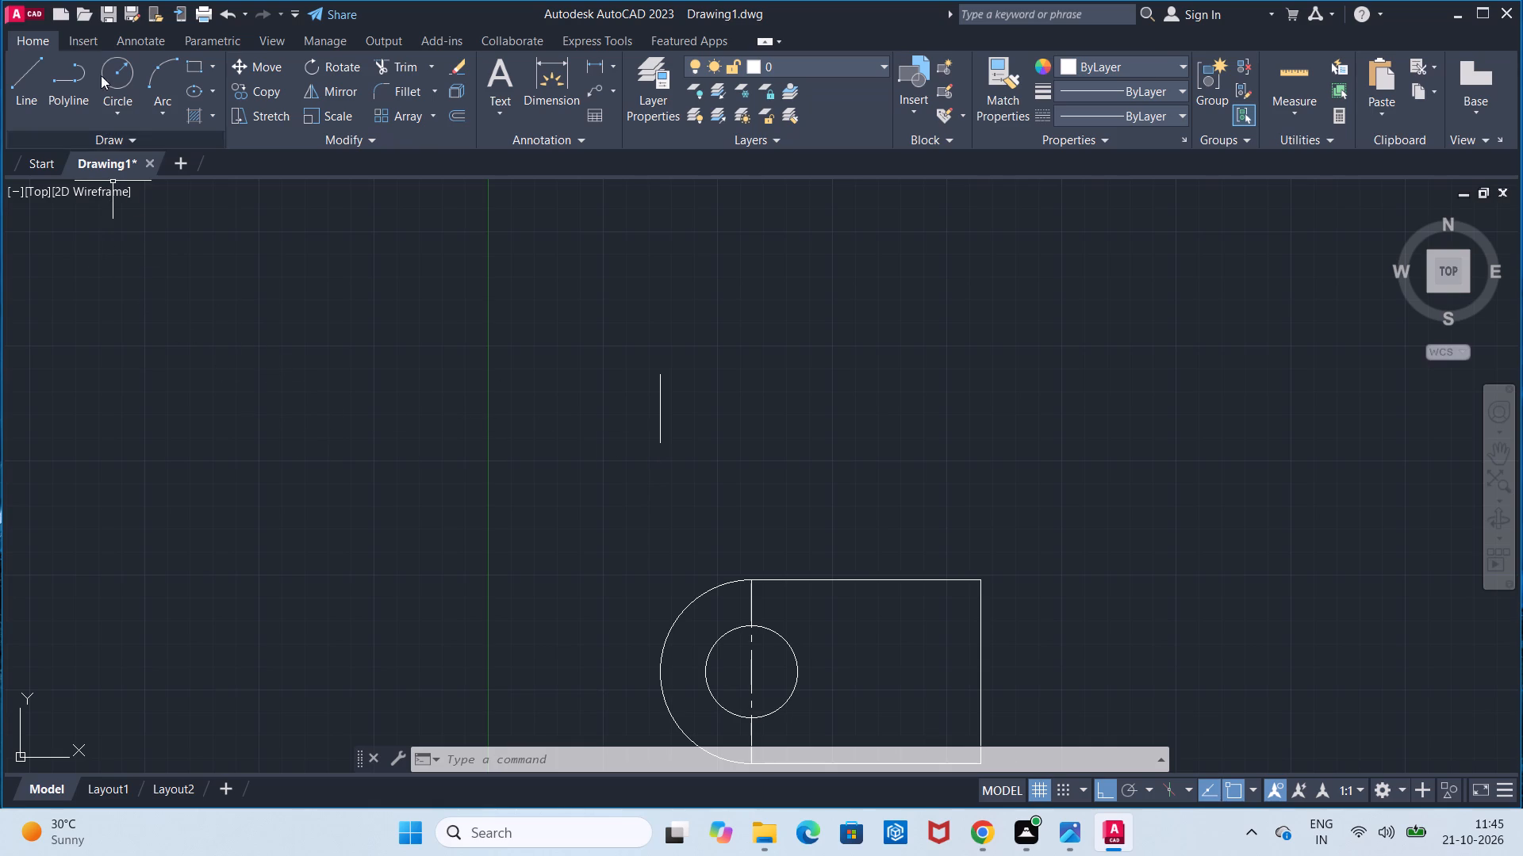
left_click(29, 102)
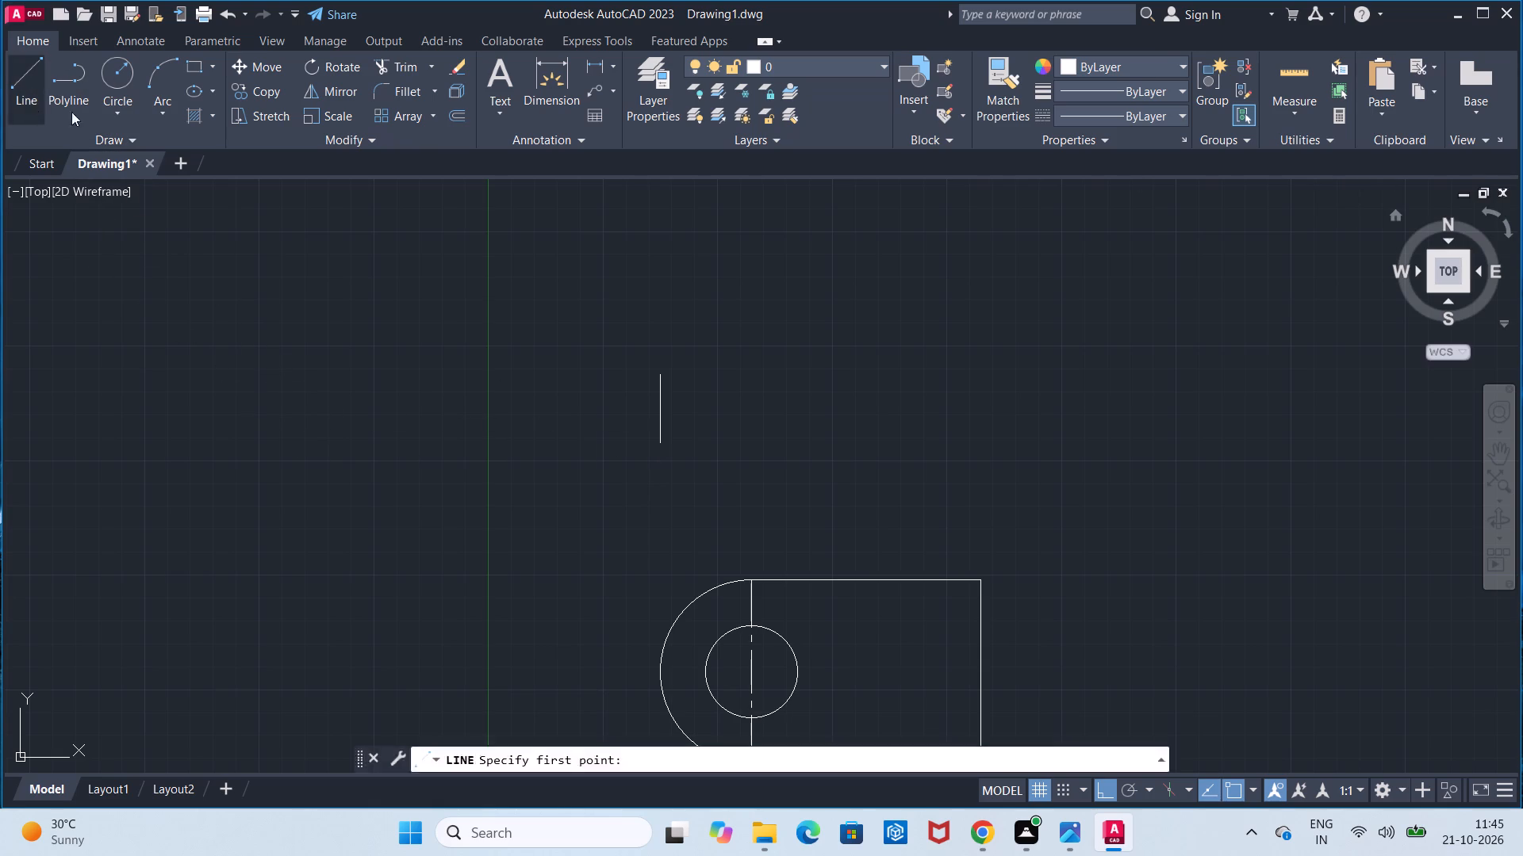
left_click(653, 371)
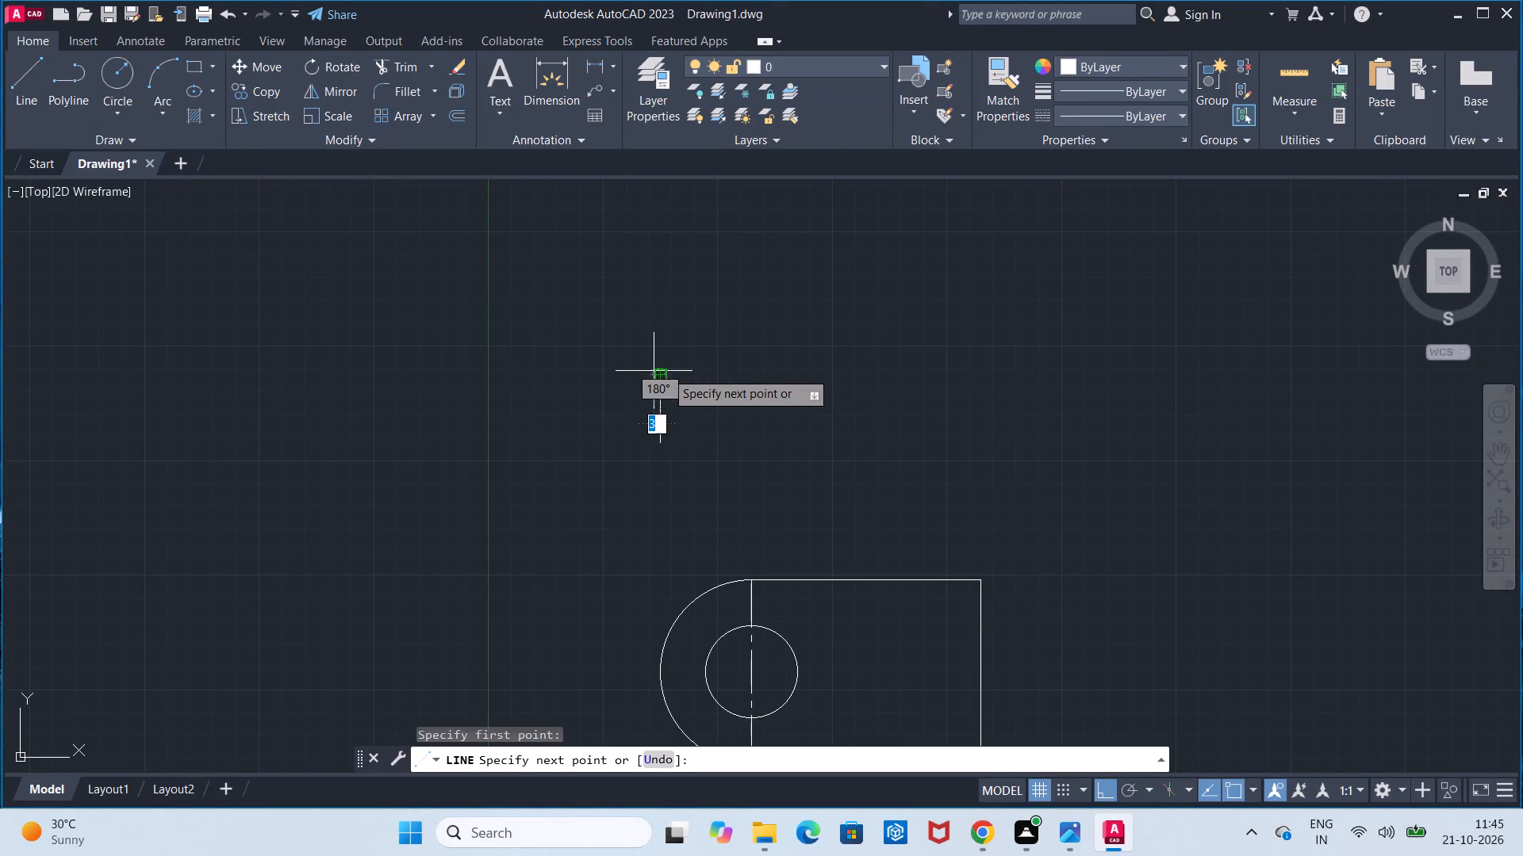
key("1")
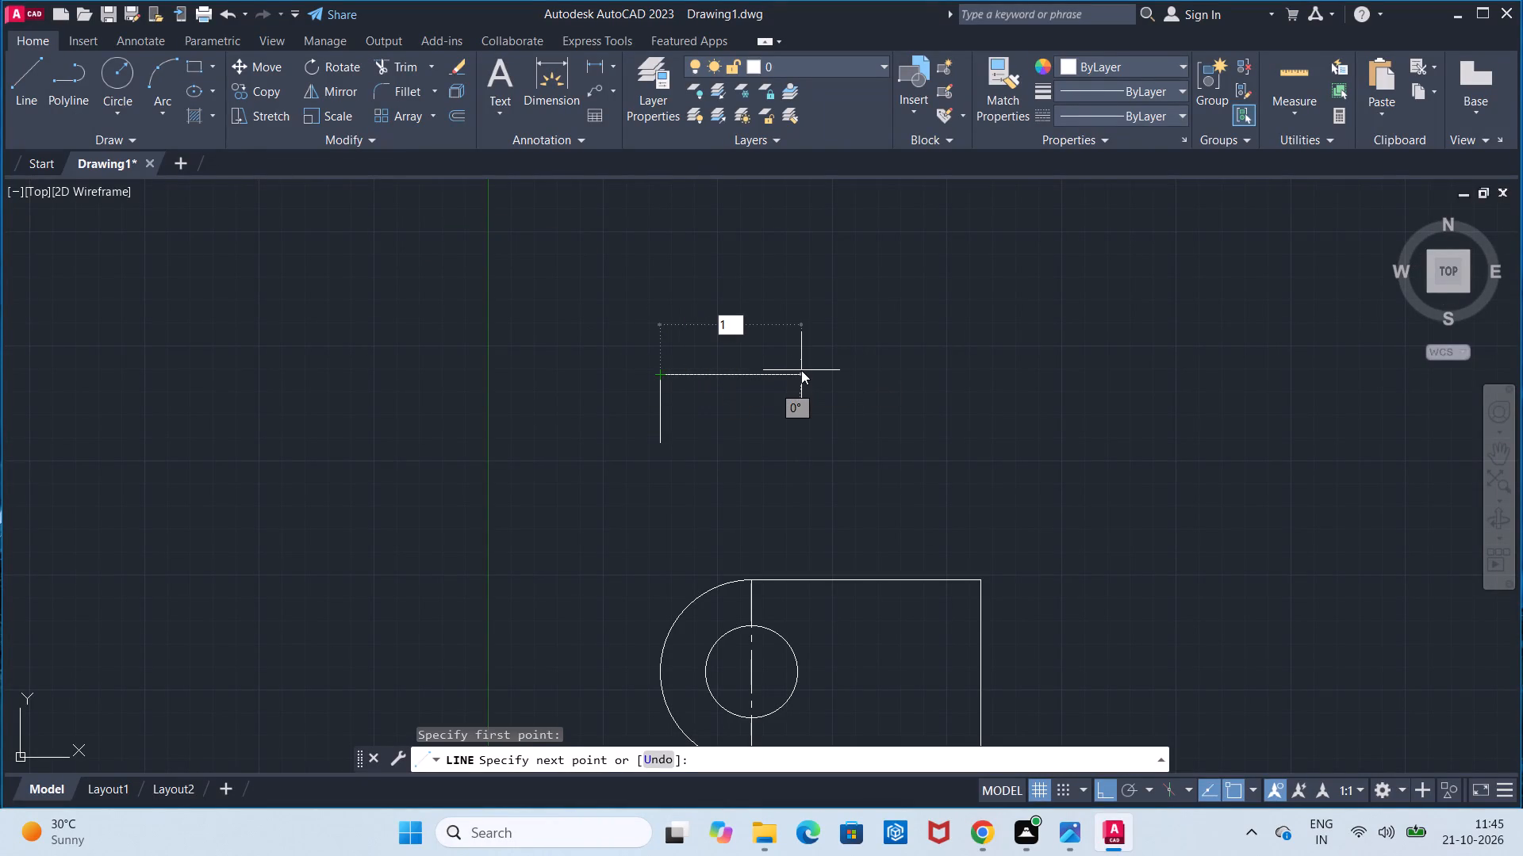
type("00")
key("Return")
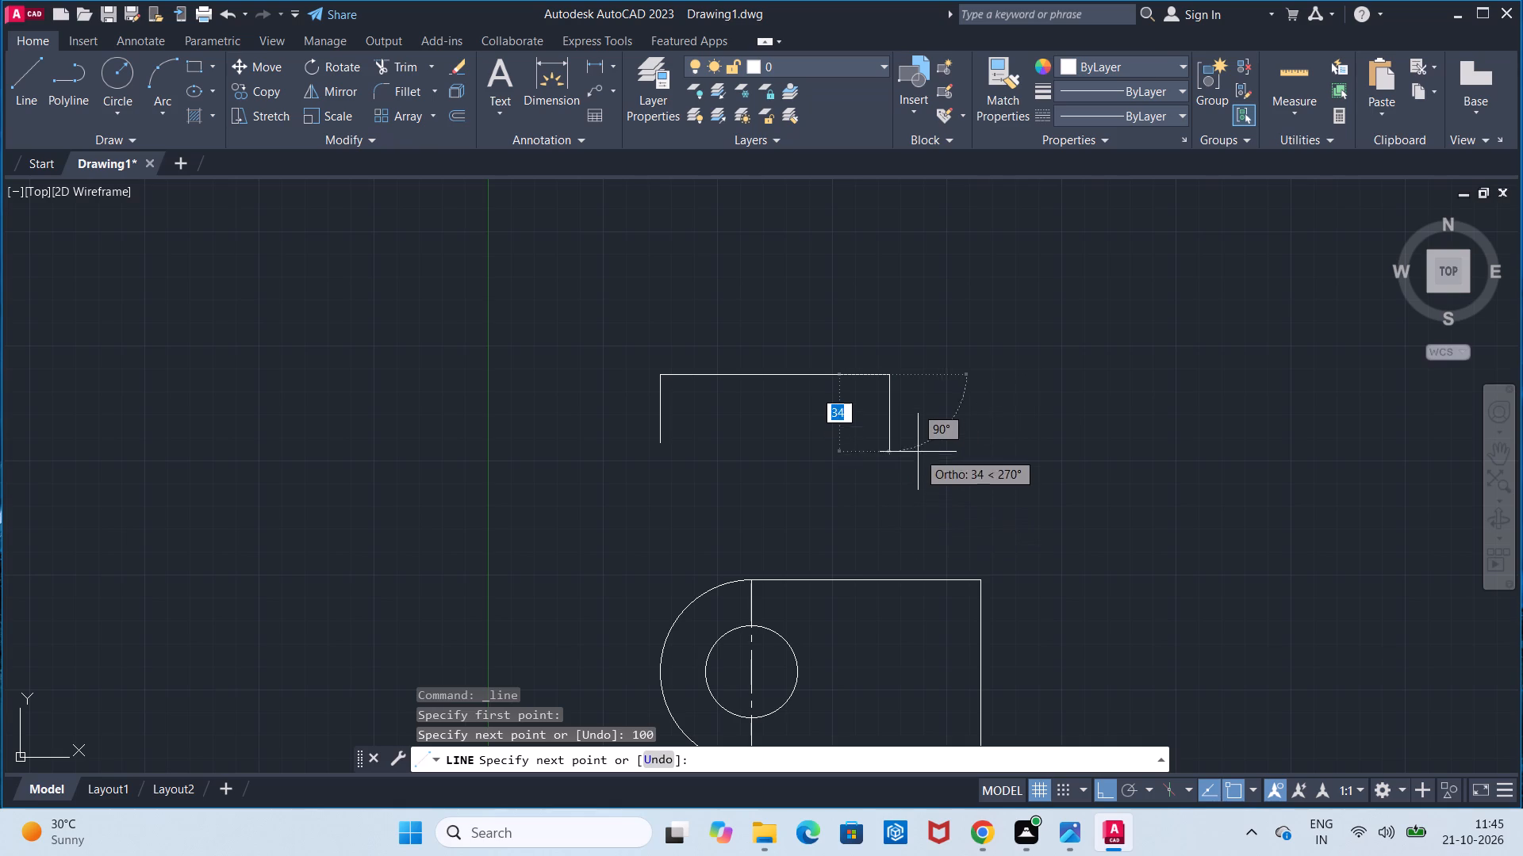
key("Escape")
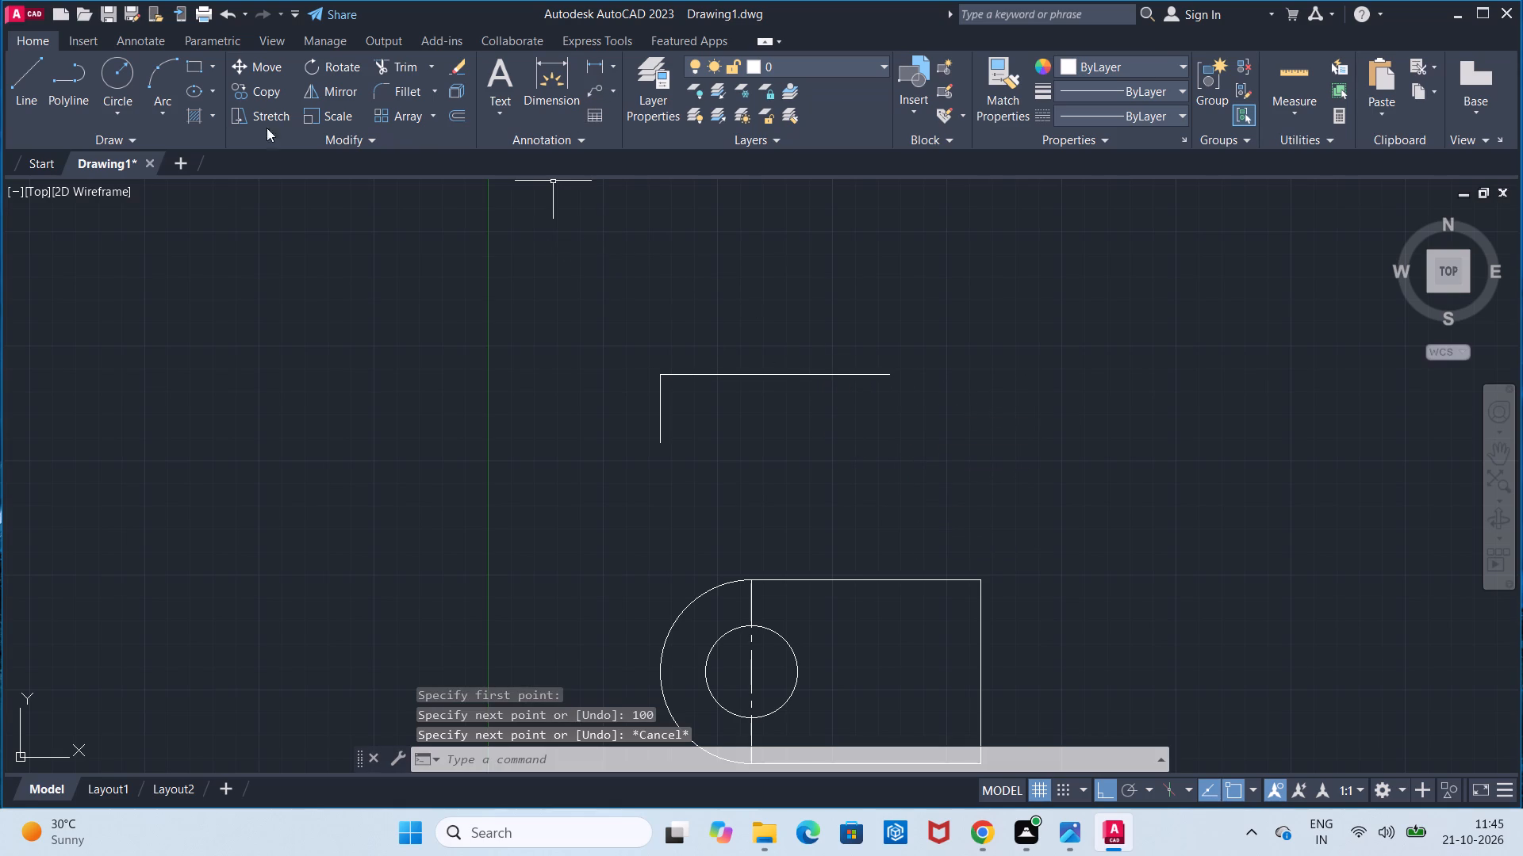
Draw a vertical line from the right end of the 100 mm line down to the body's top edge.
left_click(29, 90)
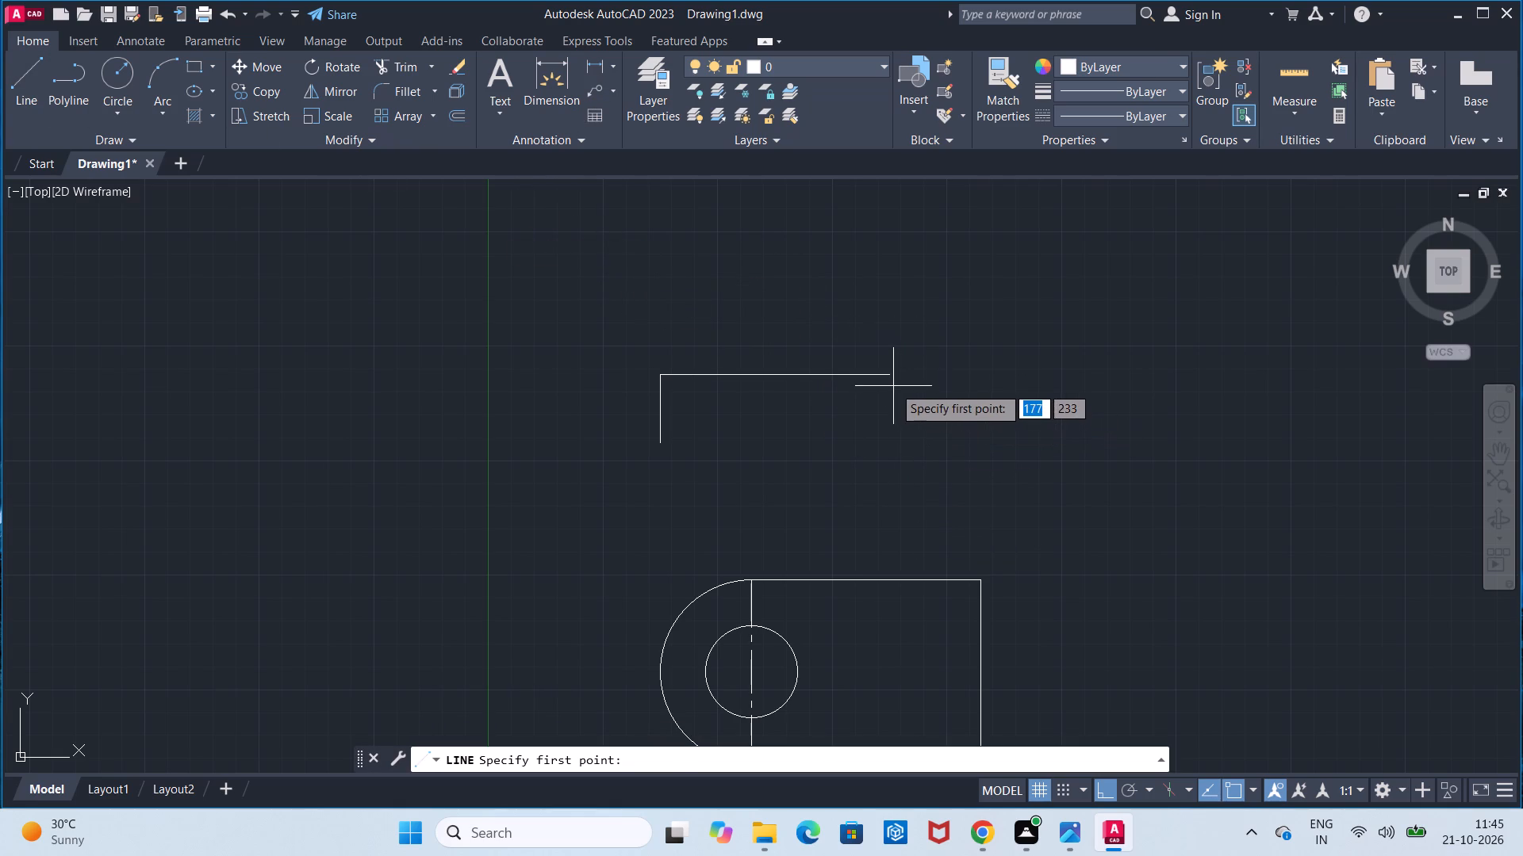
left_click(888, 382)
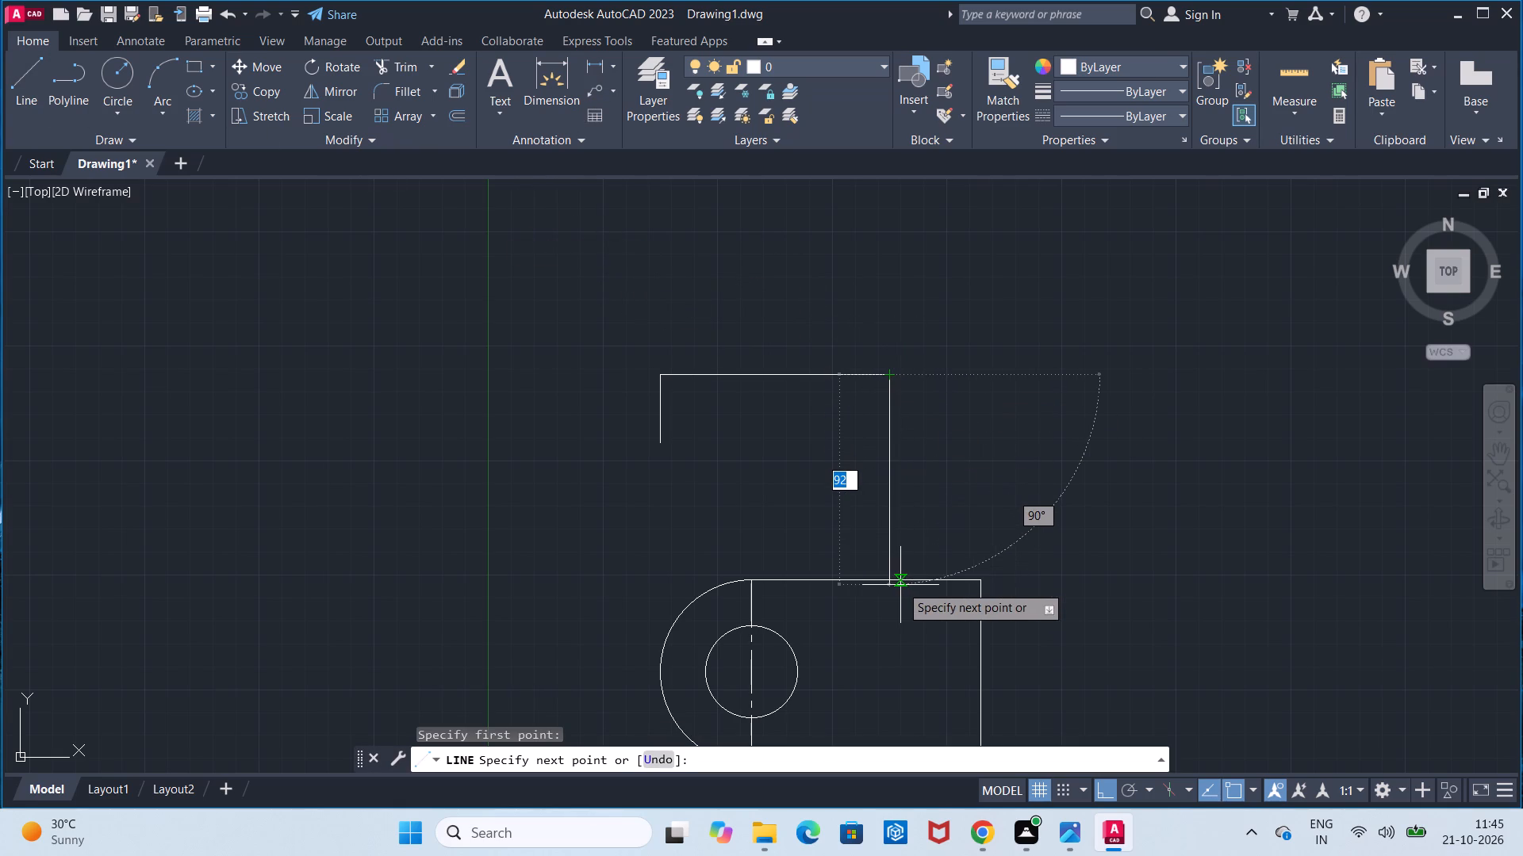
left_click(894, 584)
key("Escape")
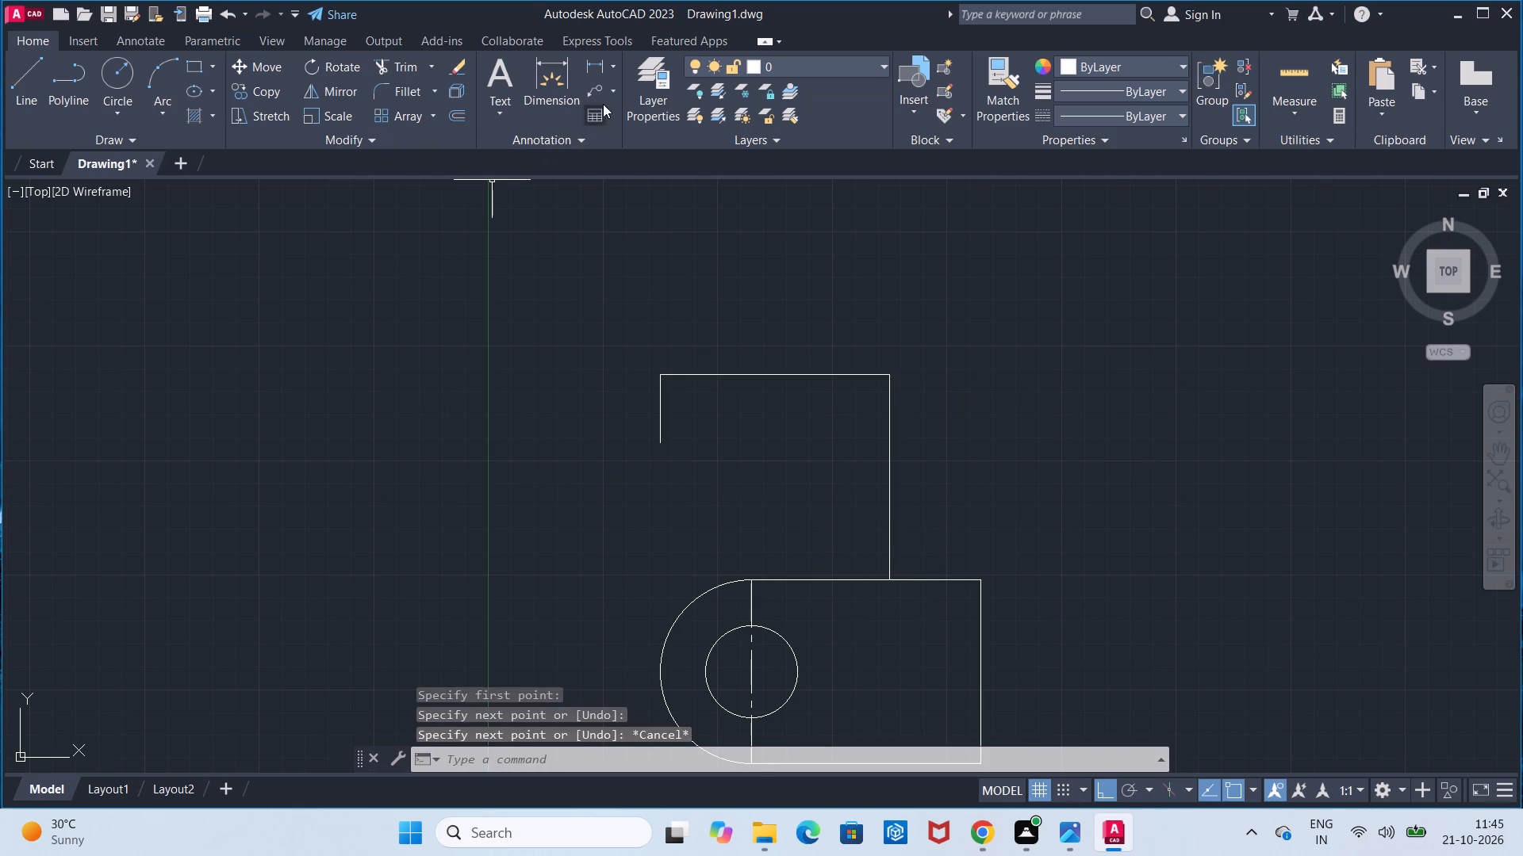
Check the distance from the projected line's foot to the body's top-right corner with a linear dimension, without placing it.
left_click(600, 80)
left_click(600, 67)
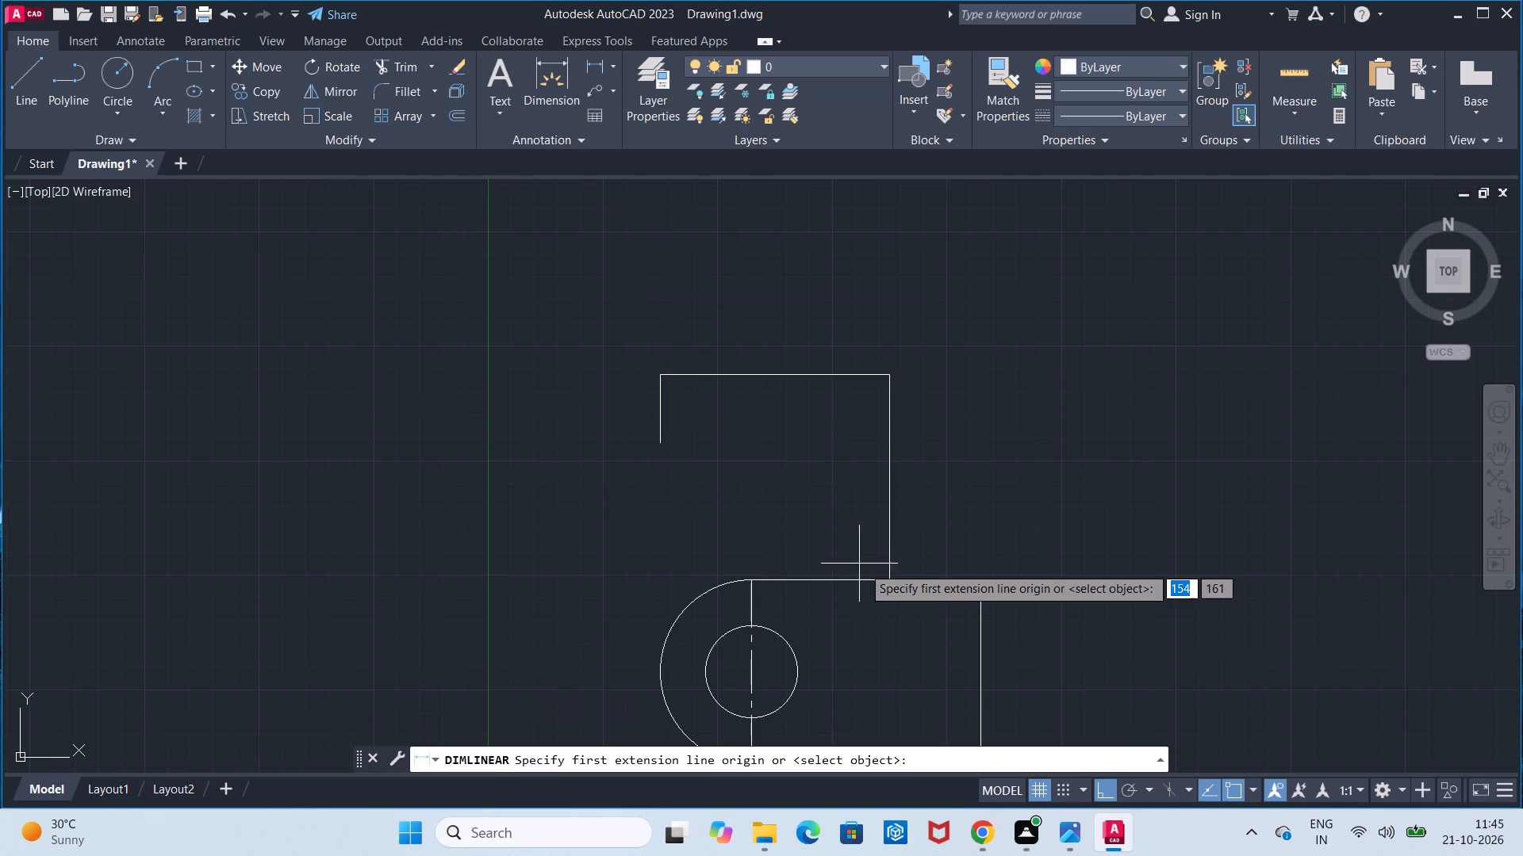
left_click(888, 587)
left_click(980, 585)
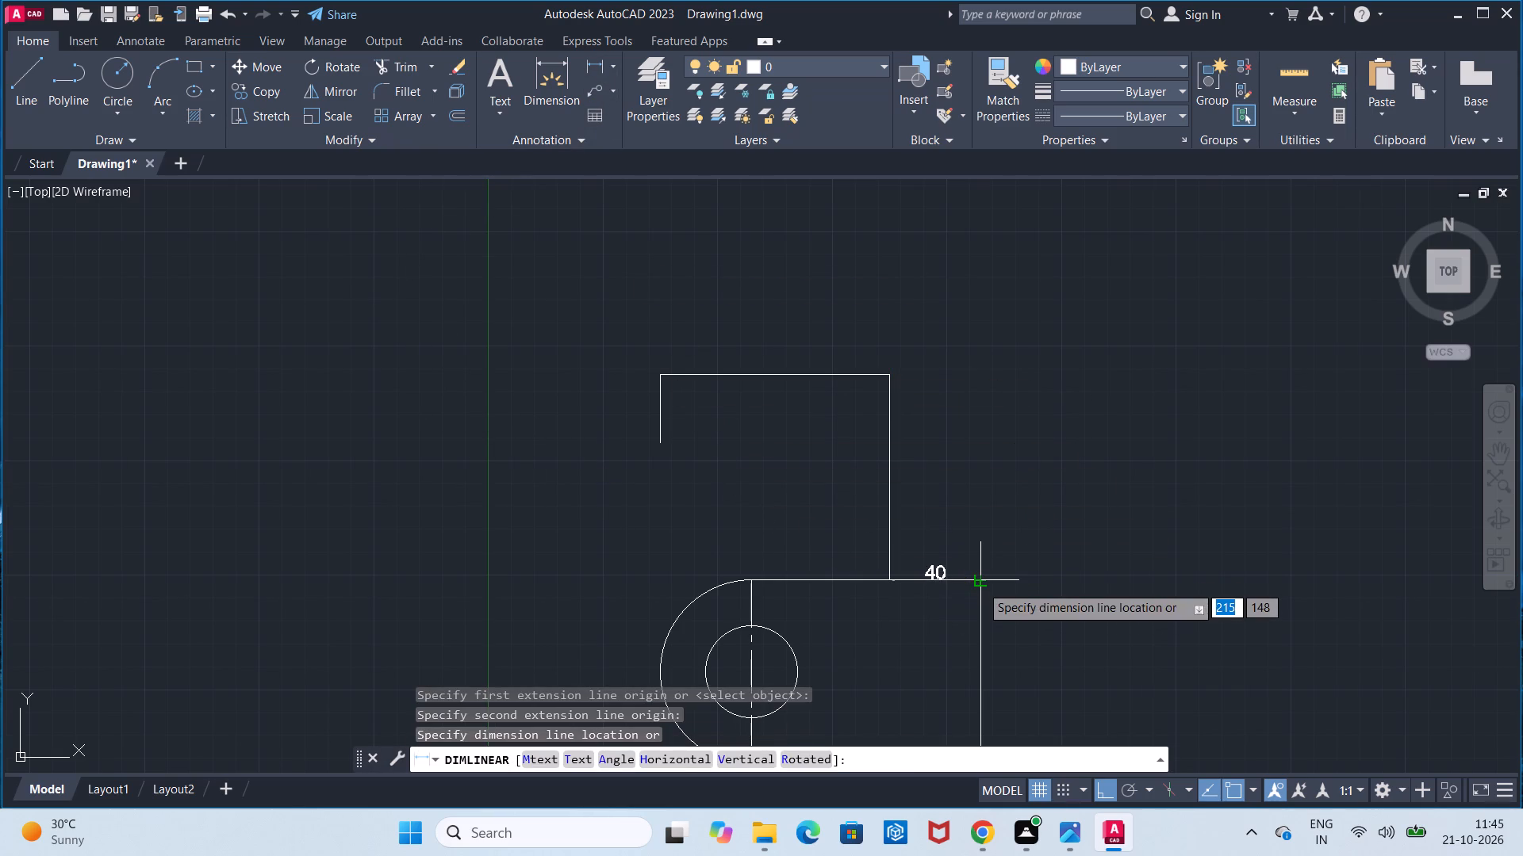
key("Escape")
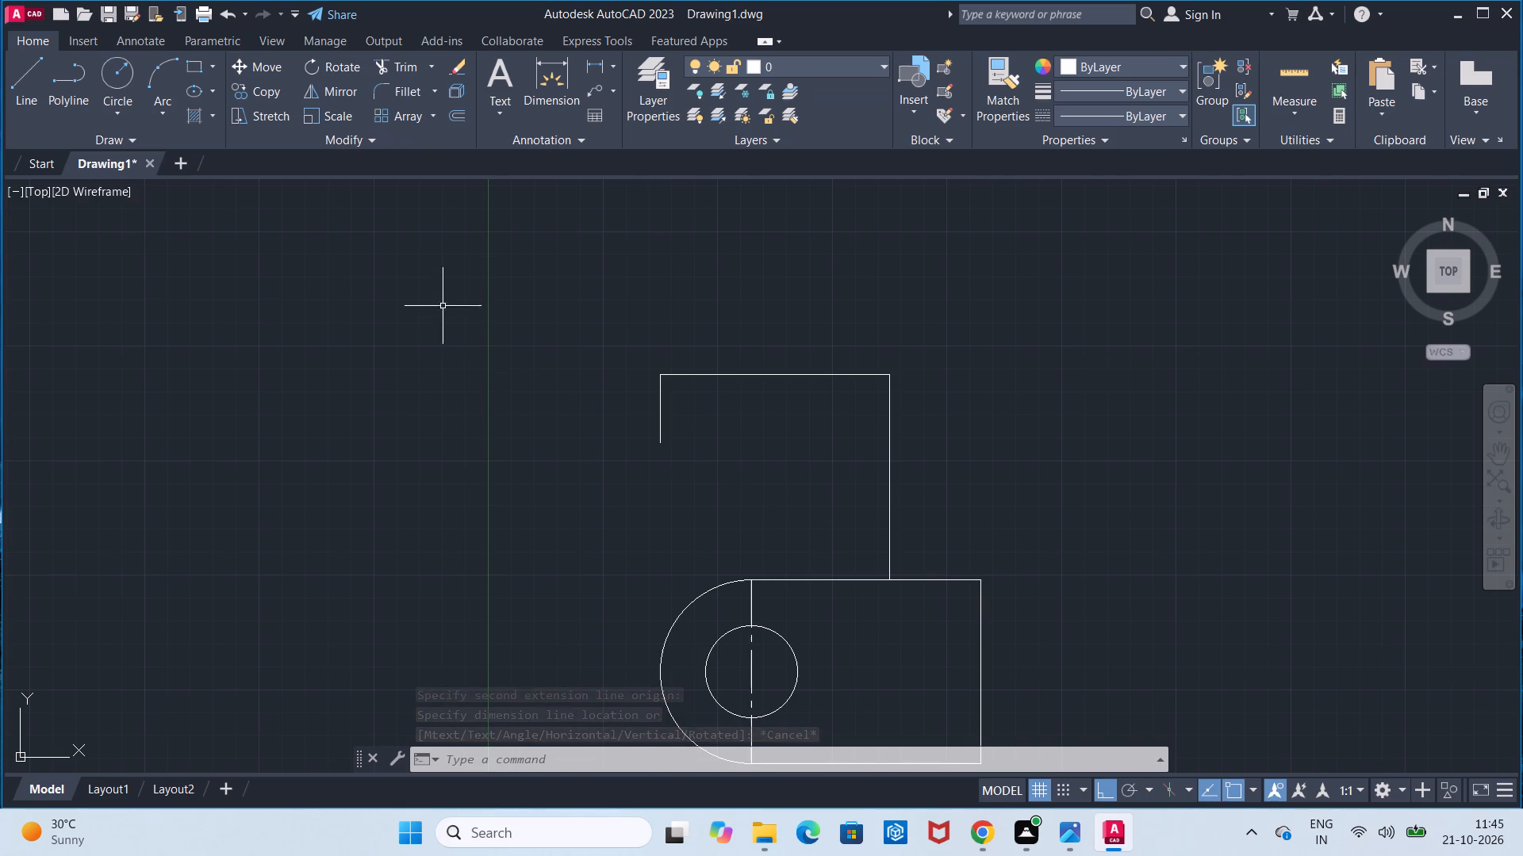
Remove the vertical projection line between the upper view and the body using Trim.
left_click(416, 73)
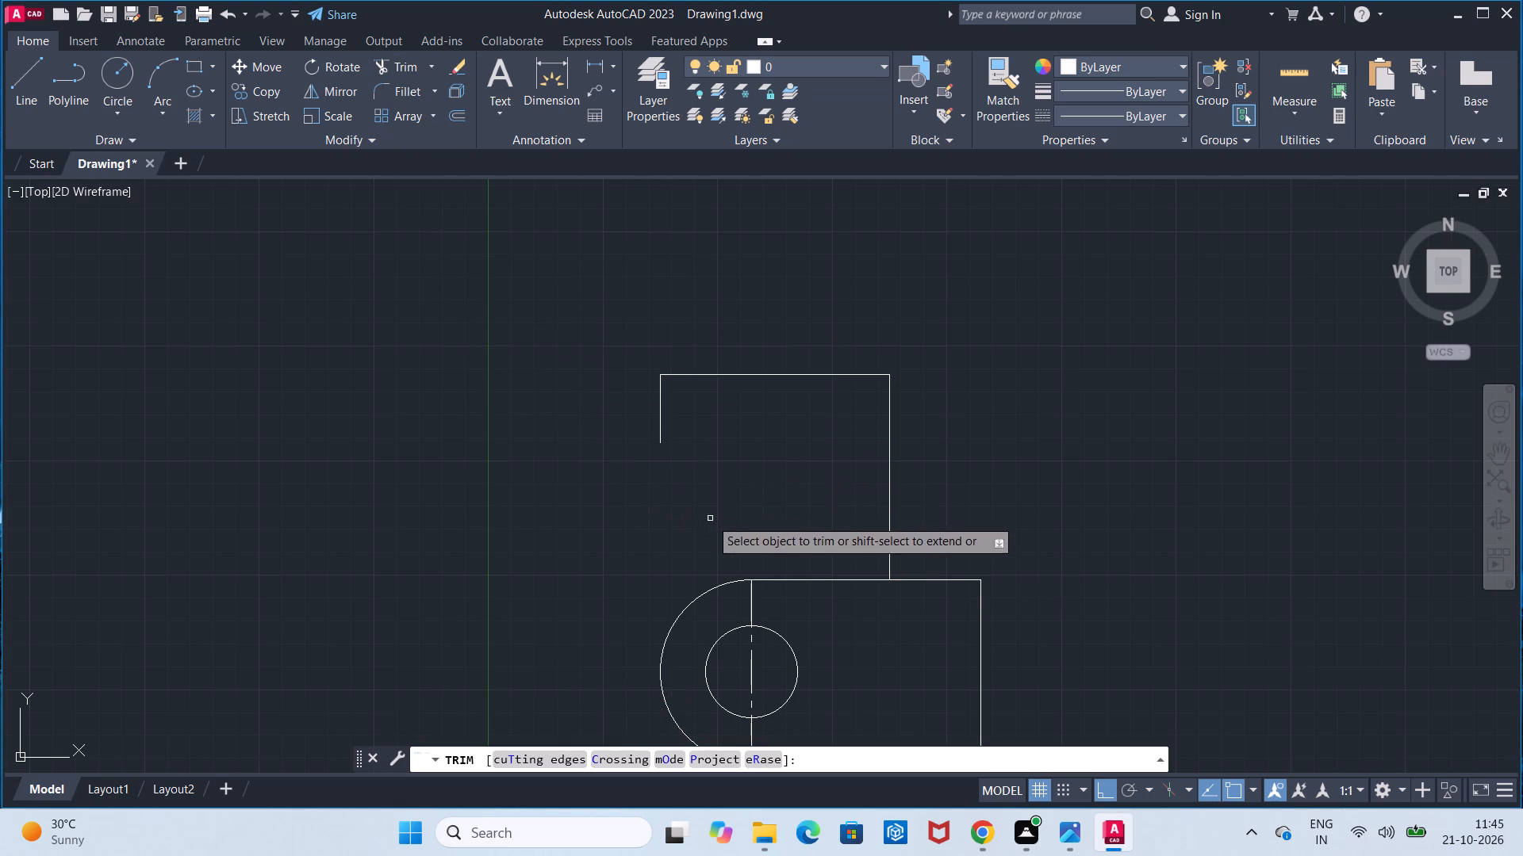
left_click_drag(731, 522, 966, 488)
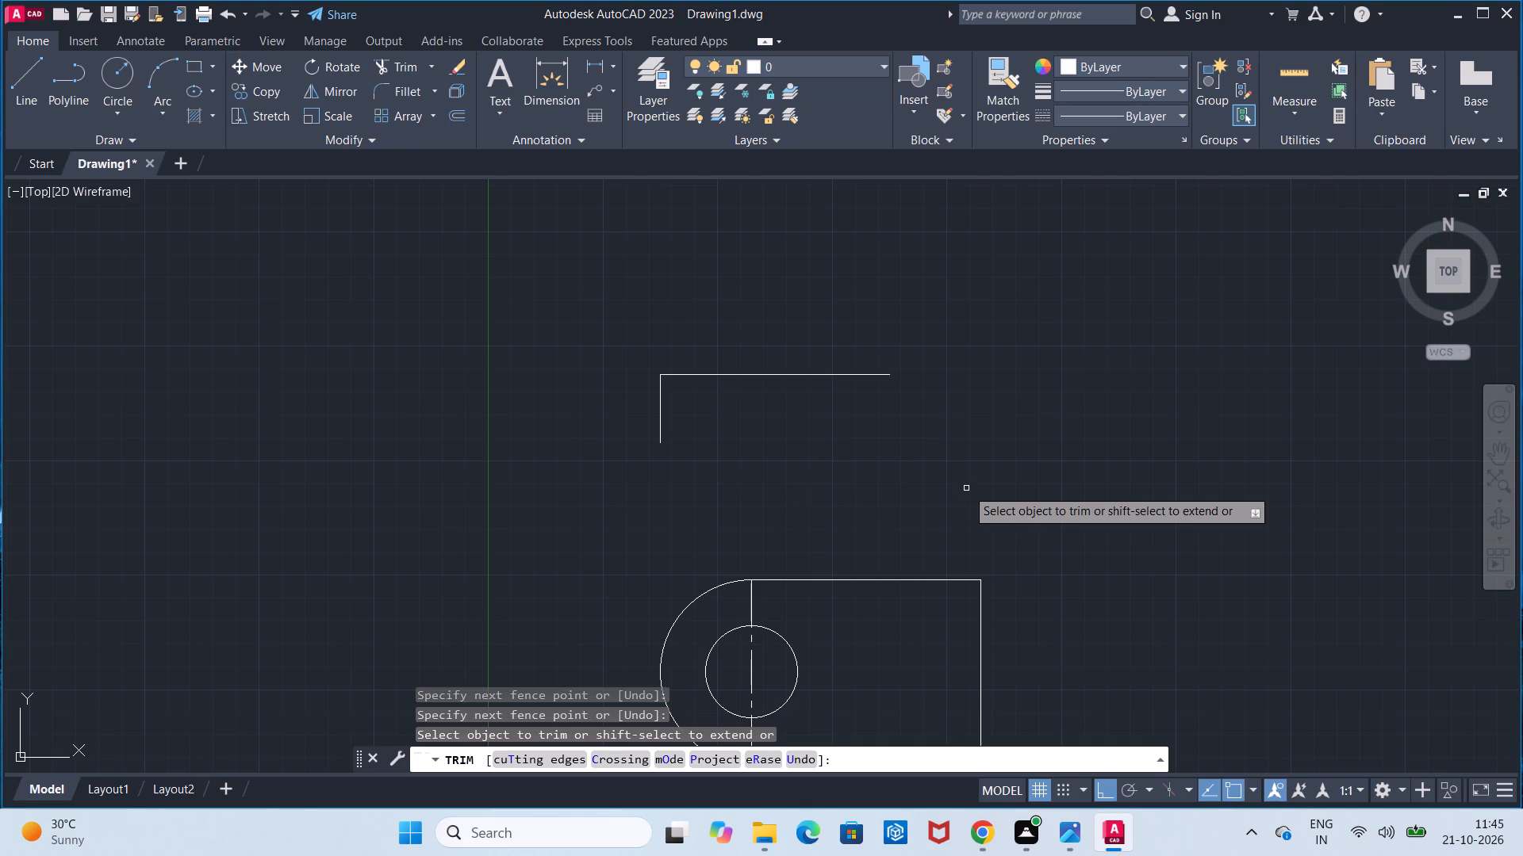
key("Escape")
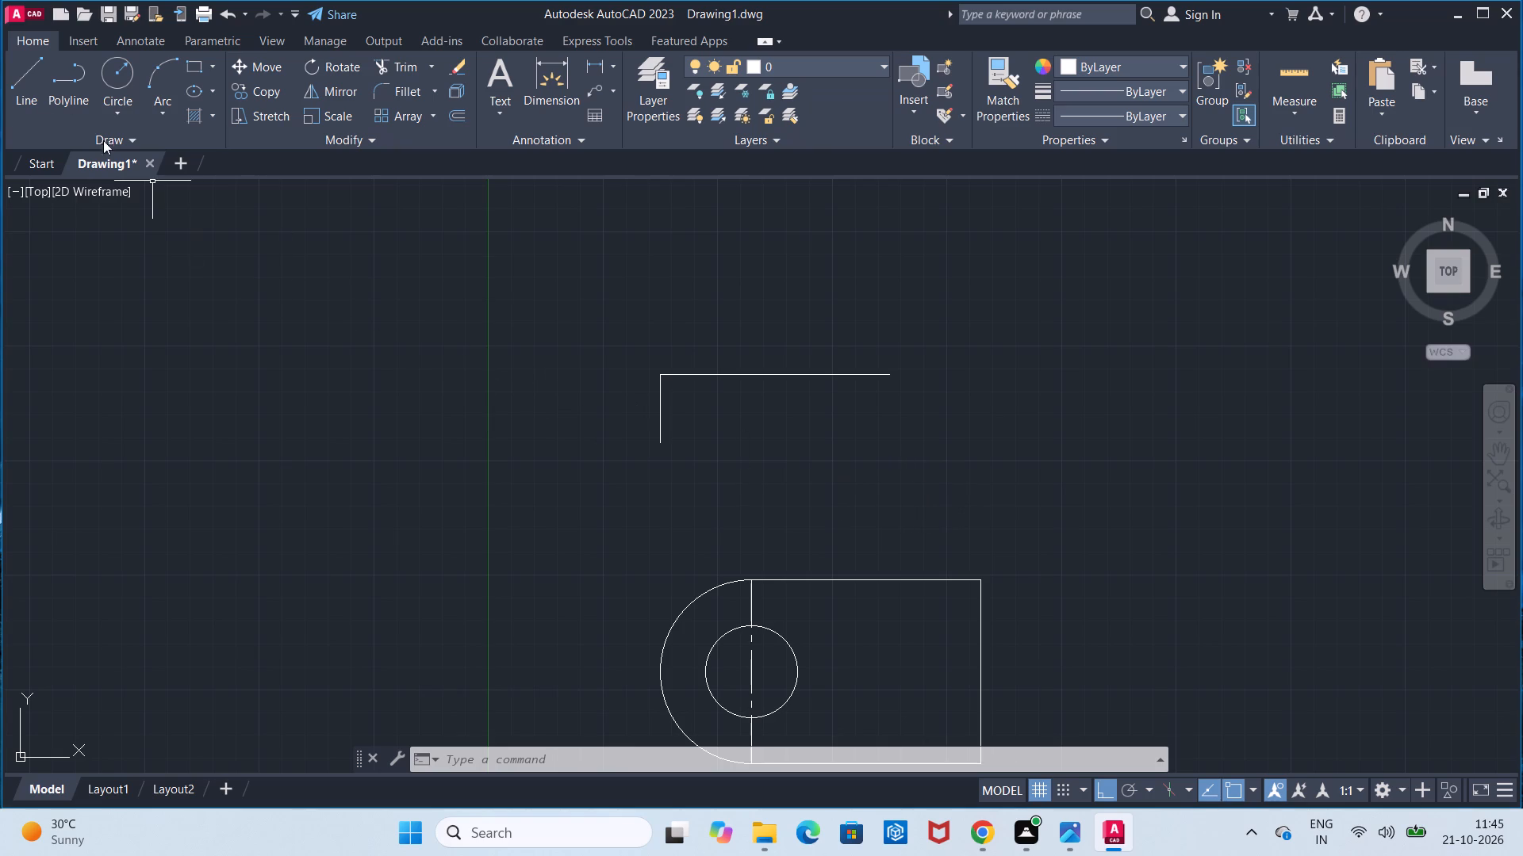
Draw an 80 mm horizontal line to the right from the lower end of the short vertical line.
left_click(17, 86)
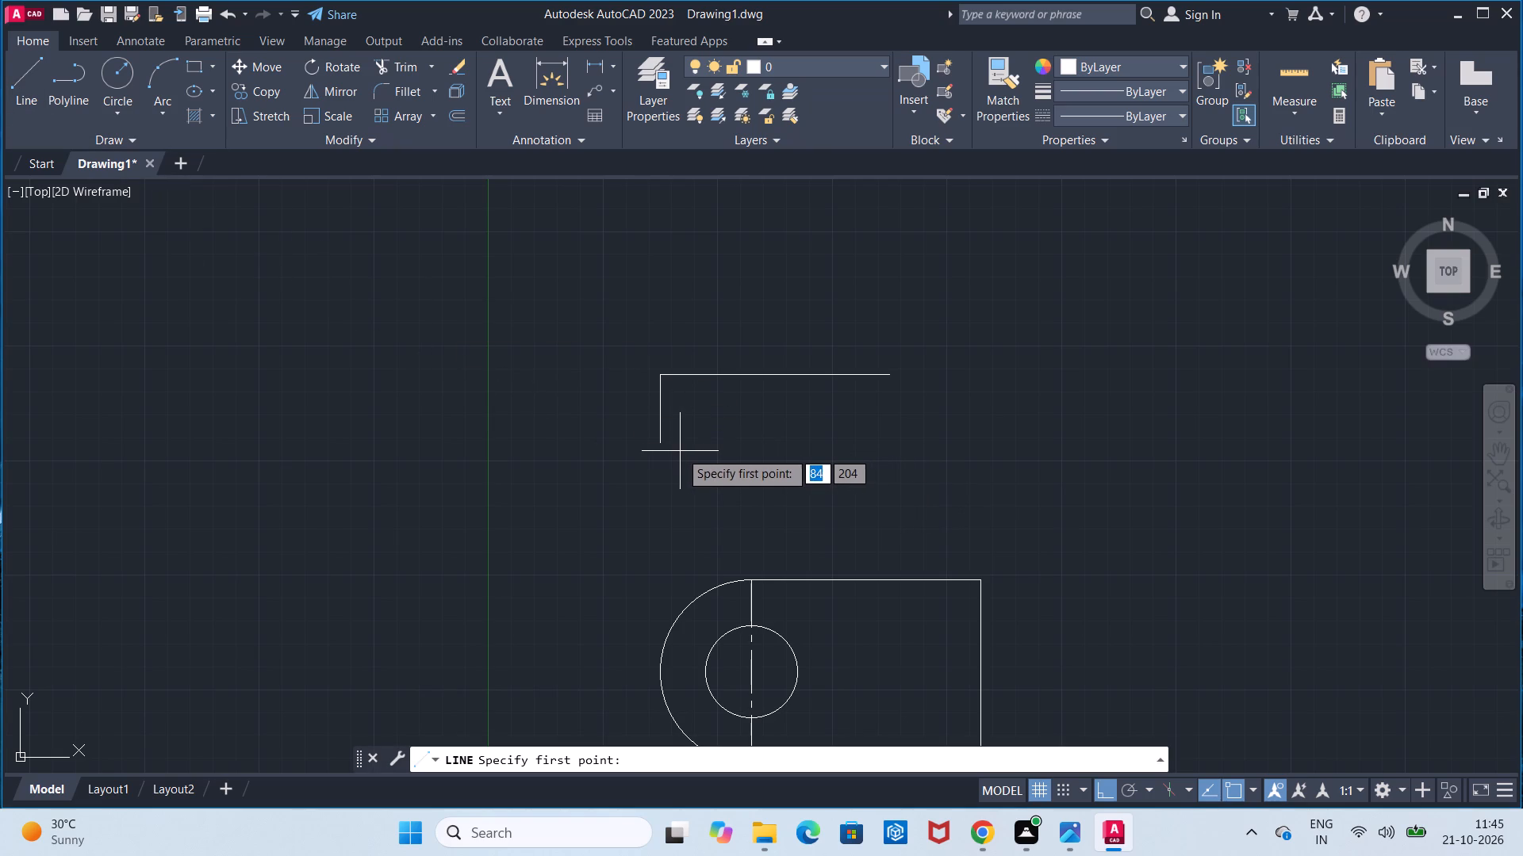
left_click(666, 447)
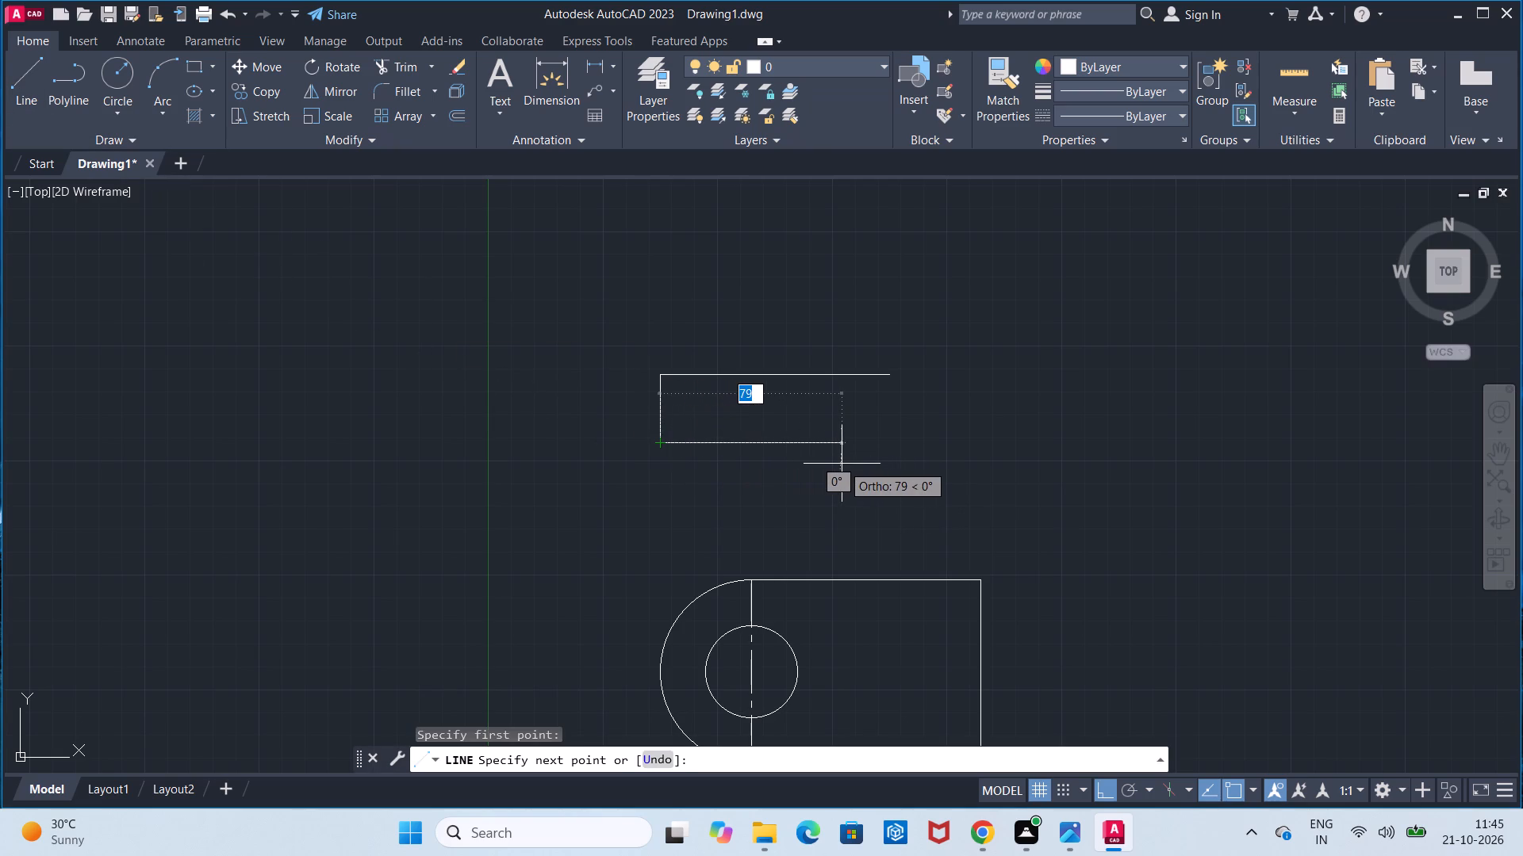
key("8")
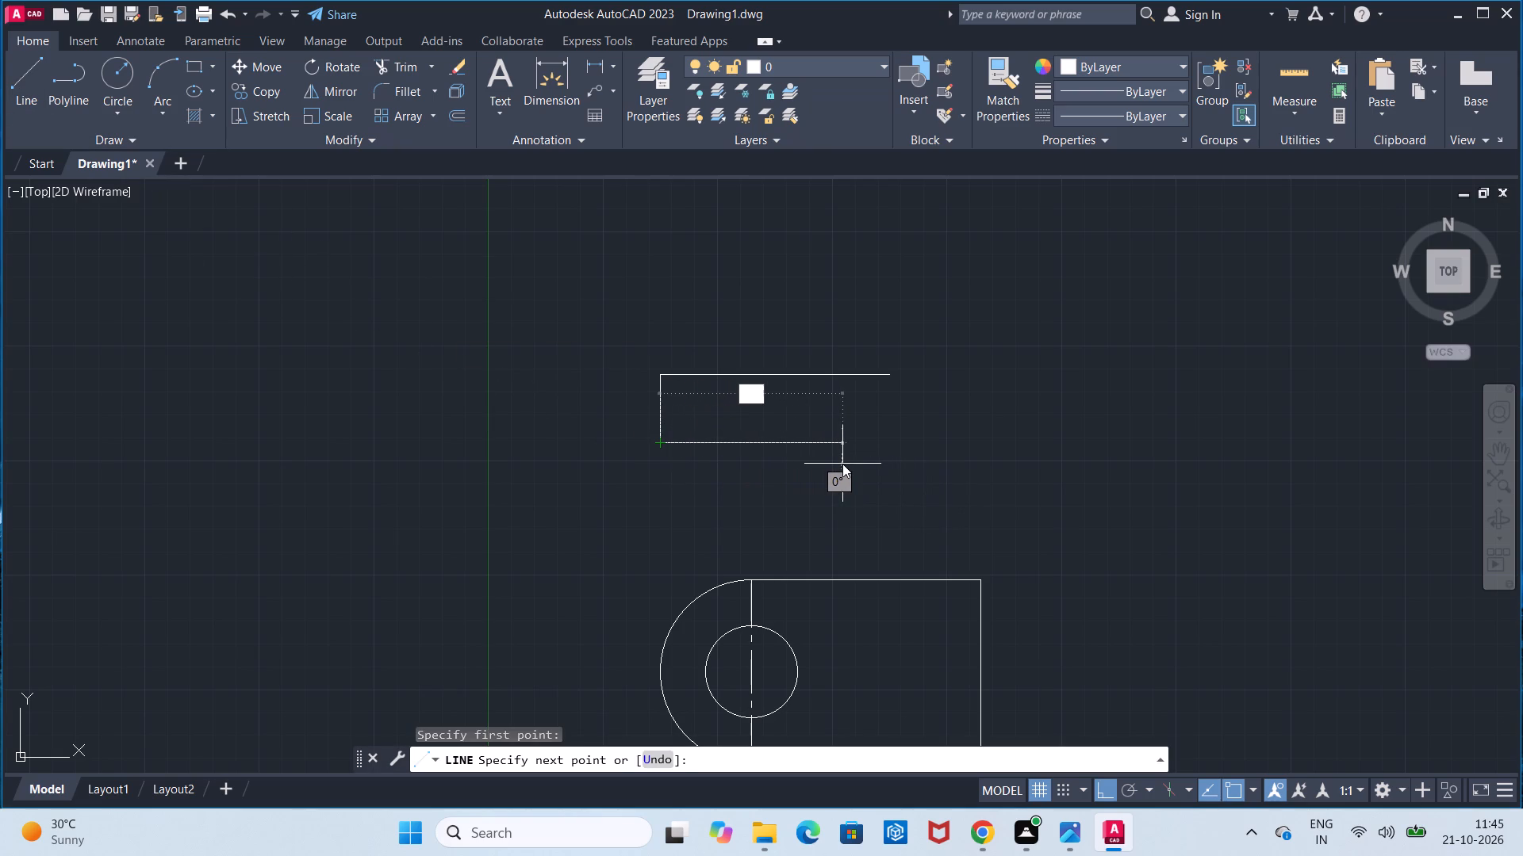
key("0")
key("Return")
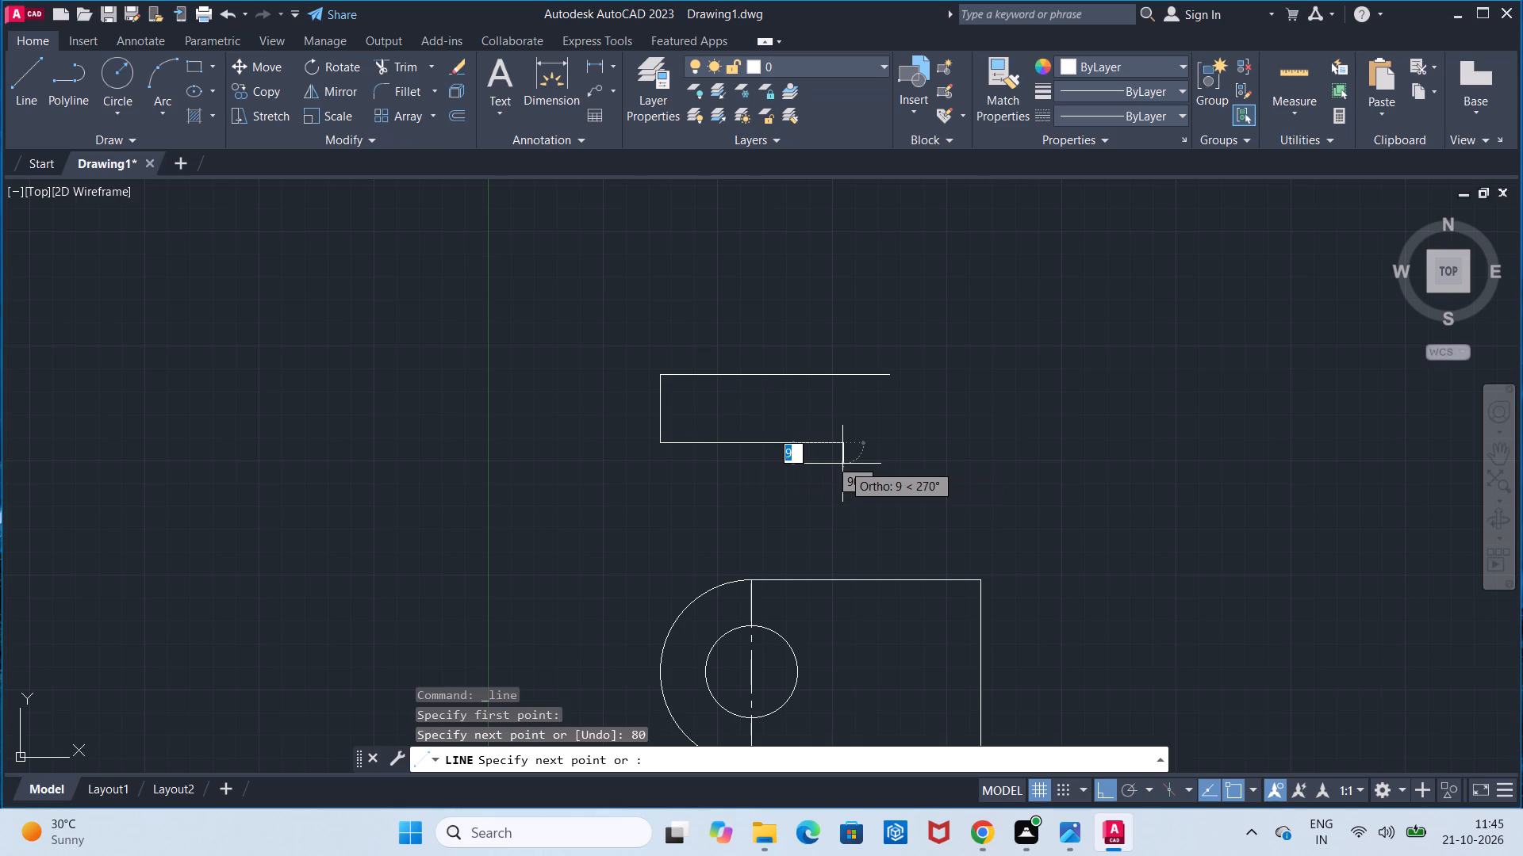
key("Escape")
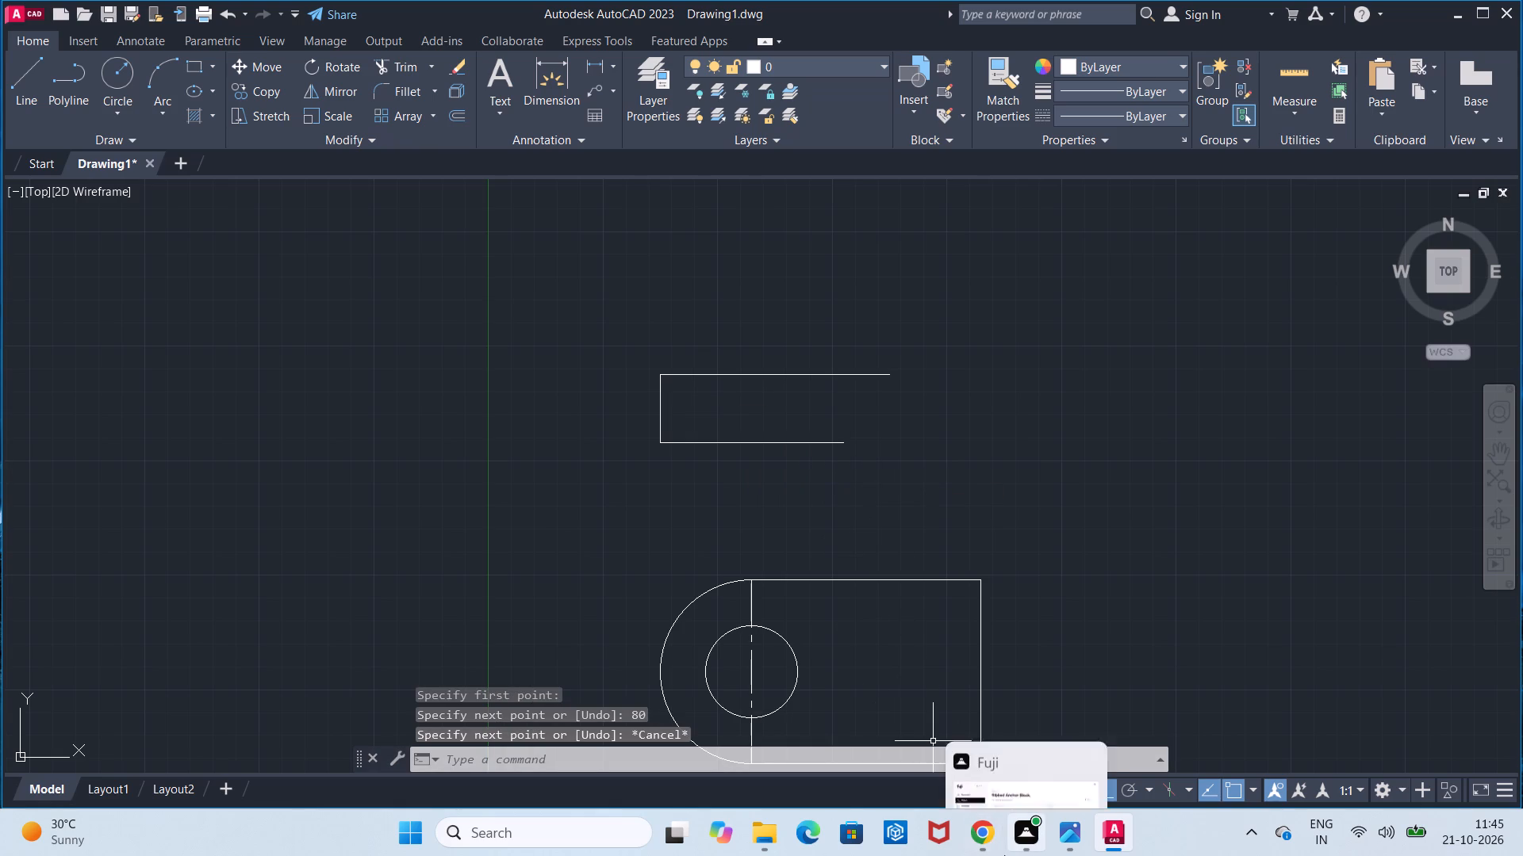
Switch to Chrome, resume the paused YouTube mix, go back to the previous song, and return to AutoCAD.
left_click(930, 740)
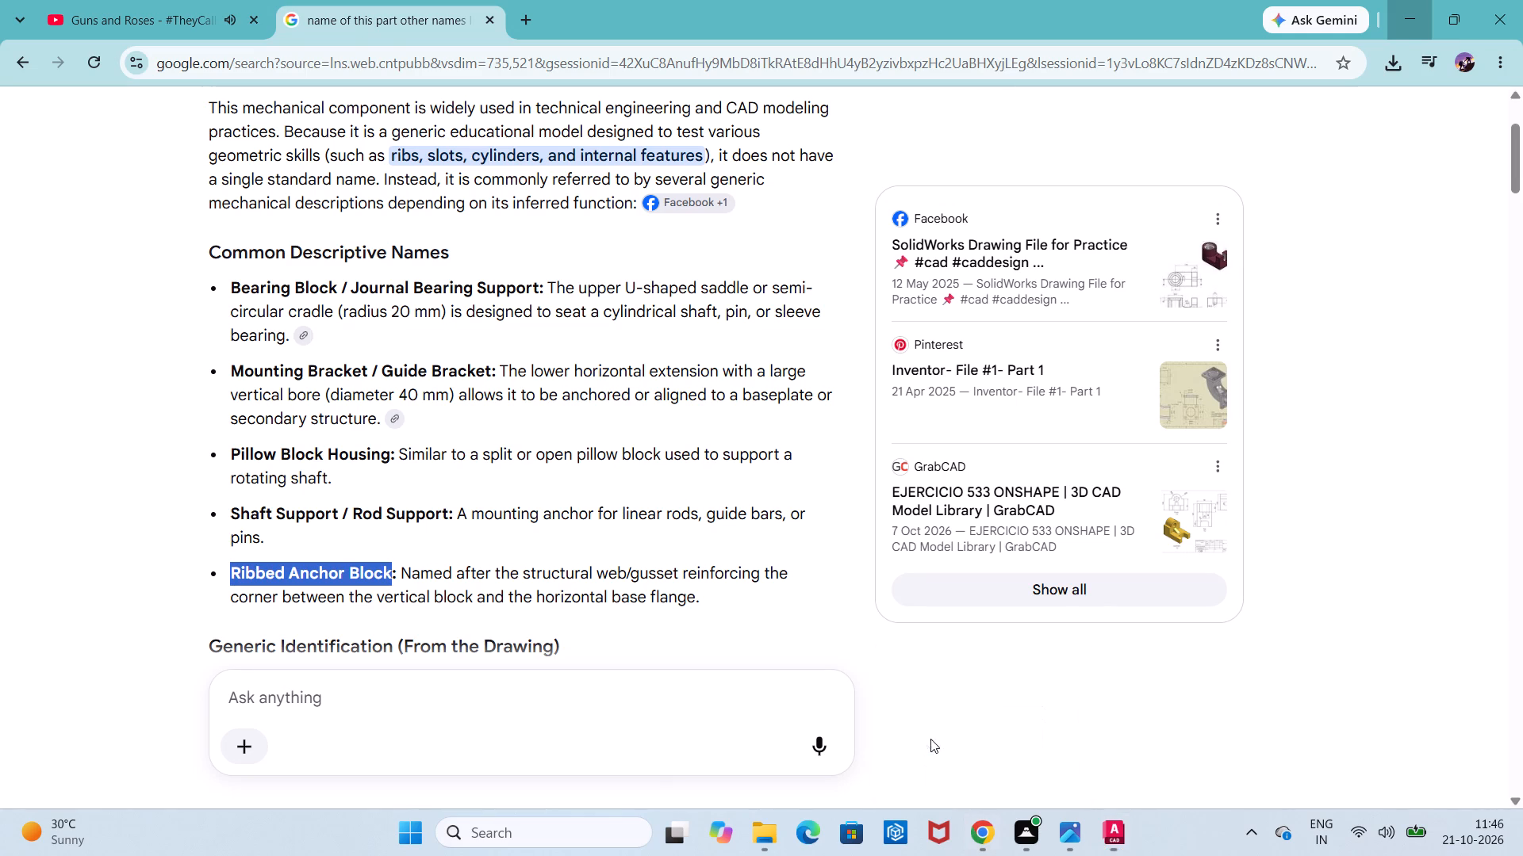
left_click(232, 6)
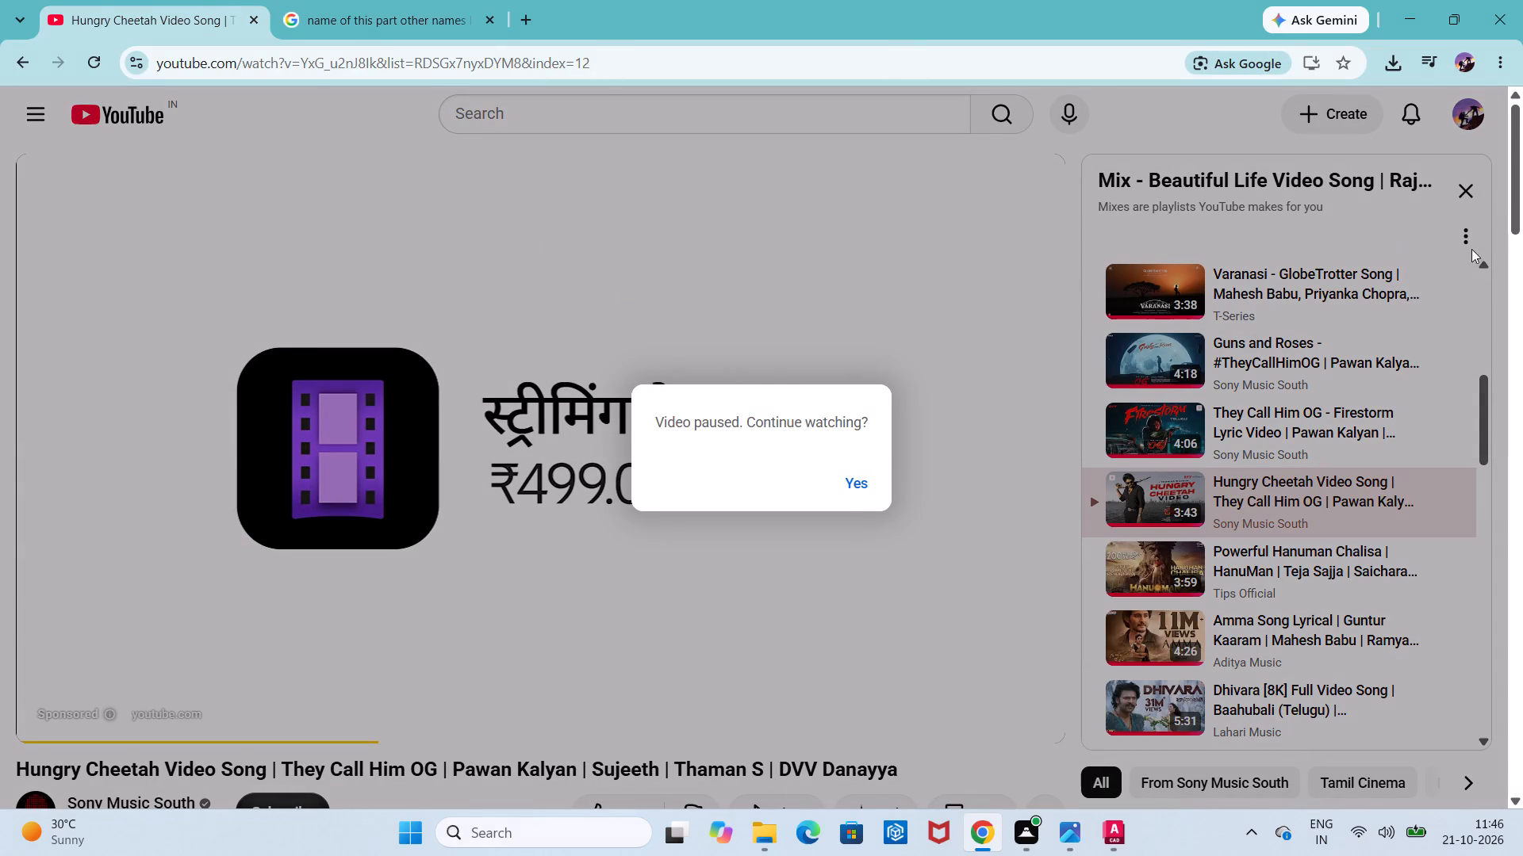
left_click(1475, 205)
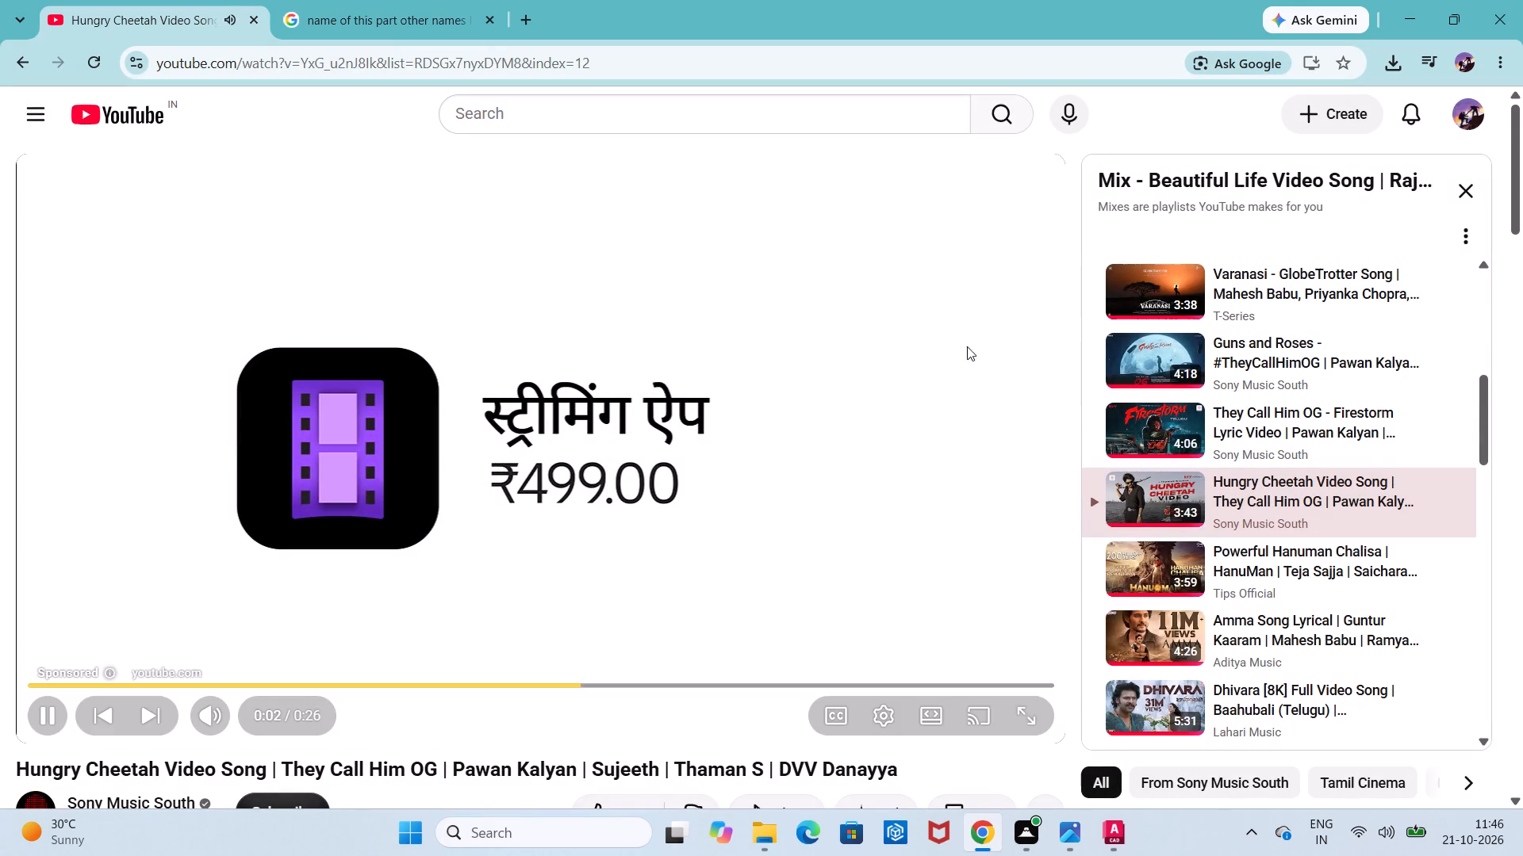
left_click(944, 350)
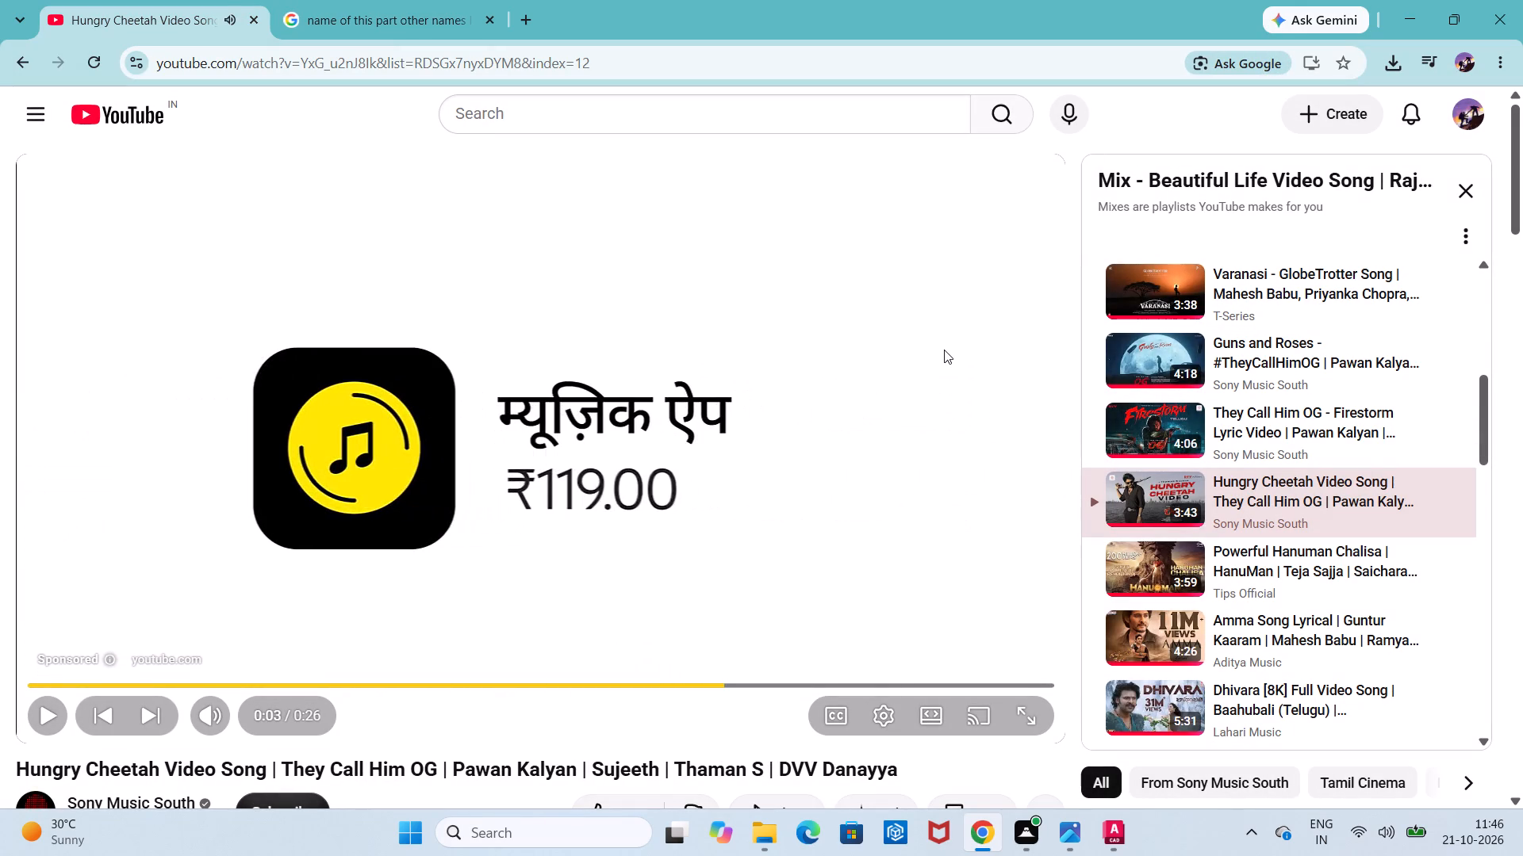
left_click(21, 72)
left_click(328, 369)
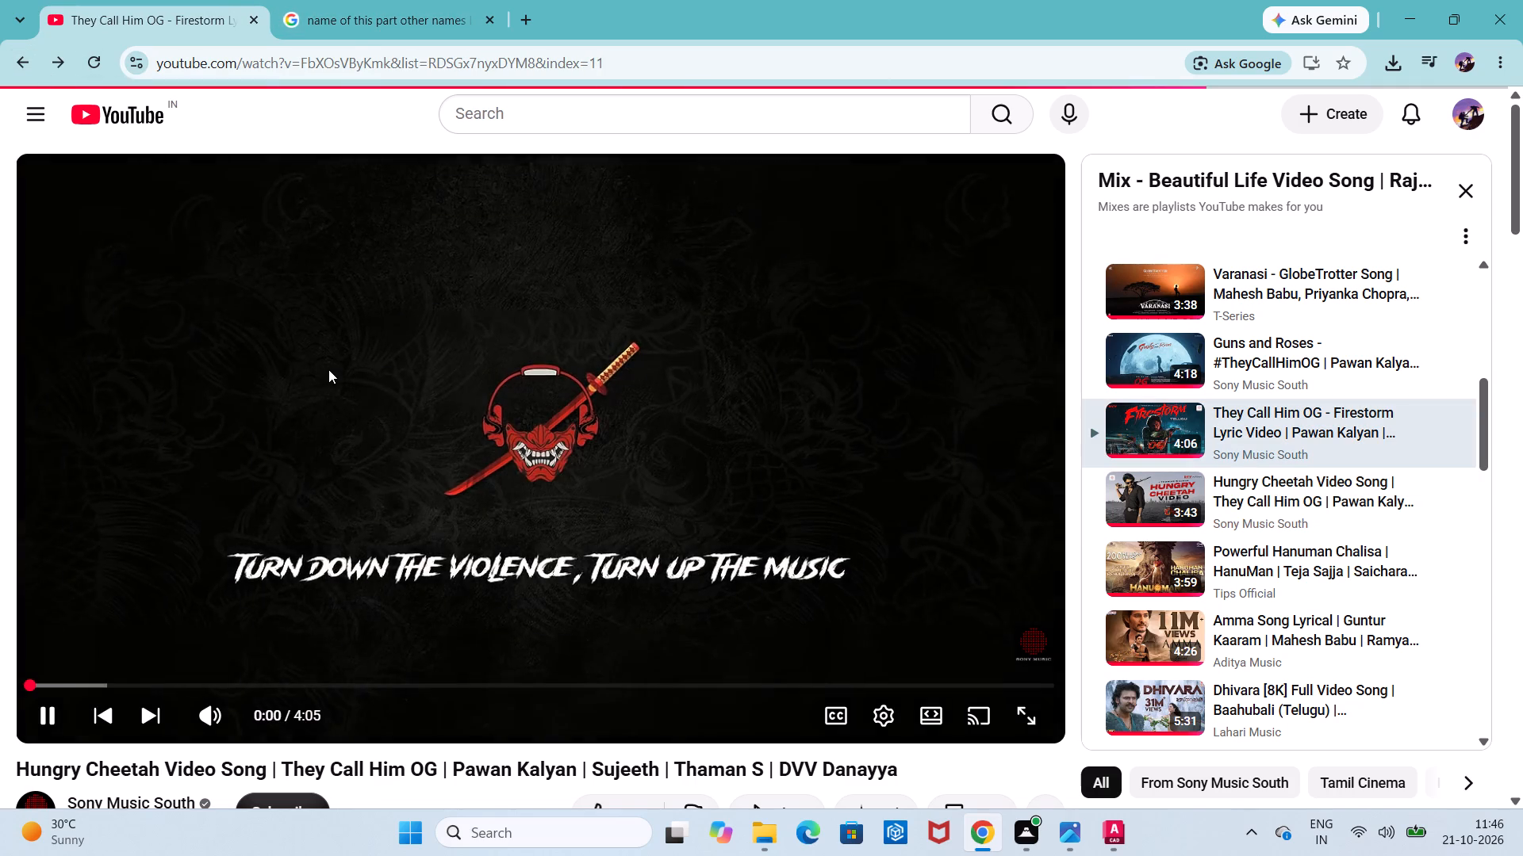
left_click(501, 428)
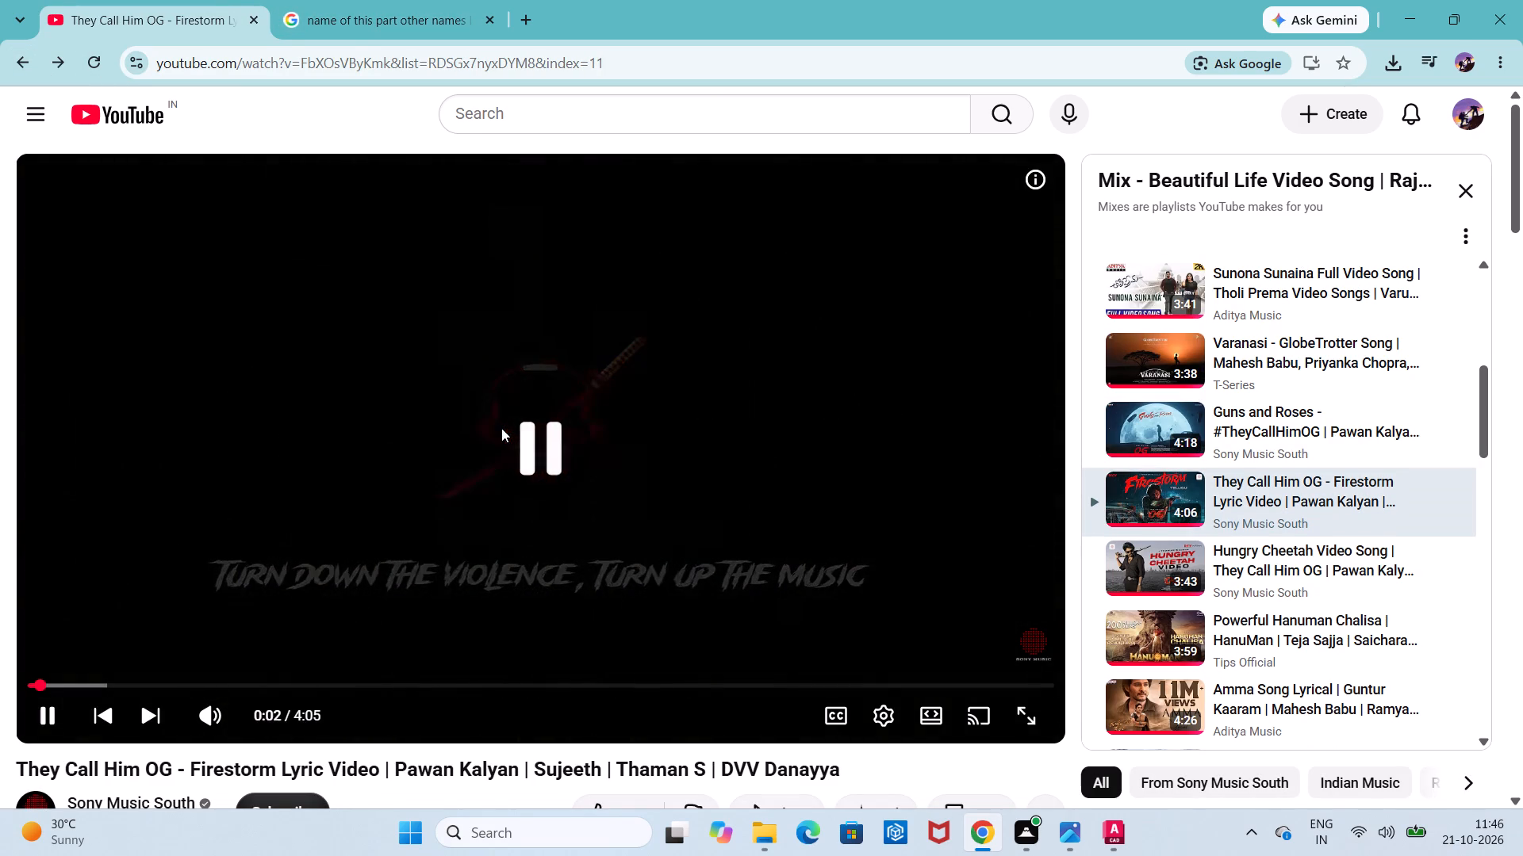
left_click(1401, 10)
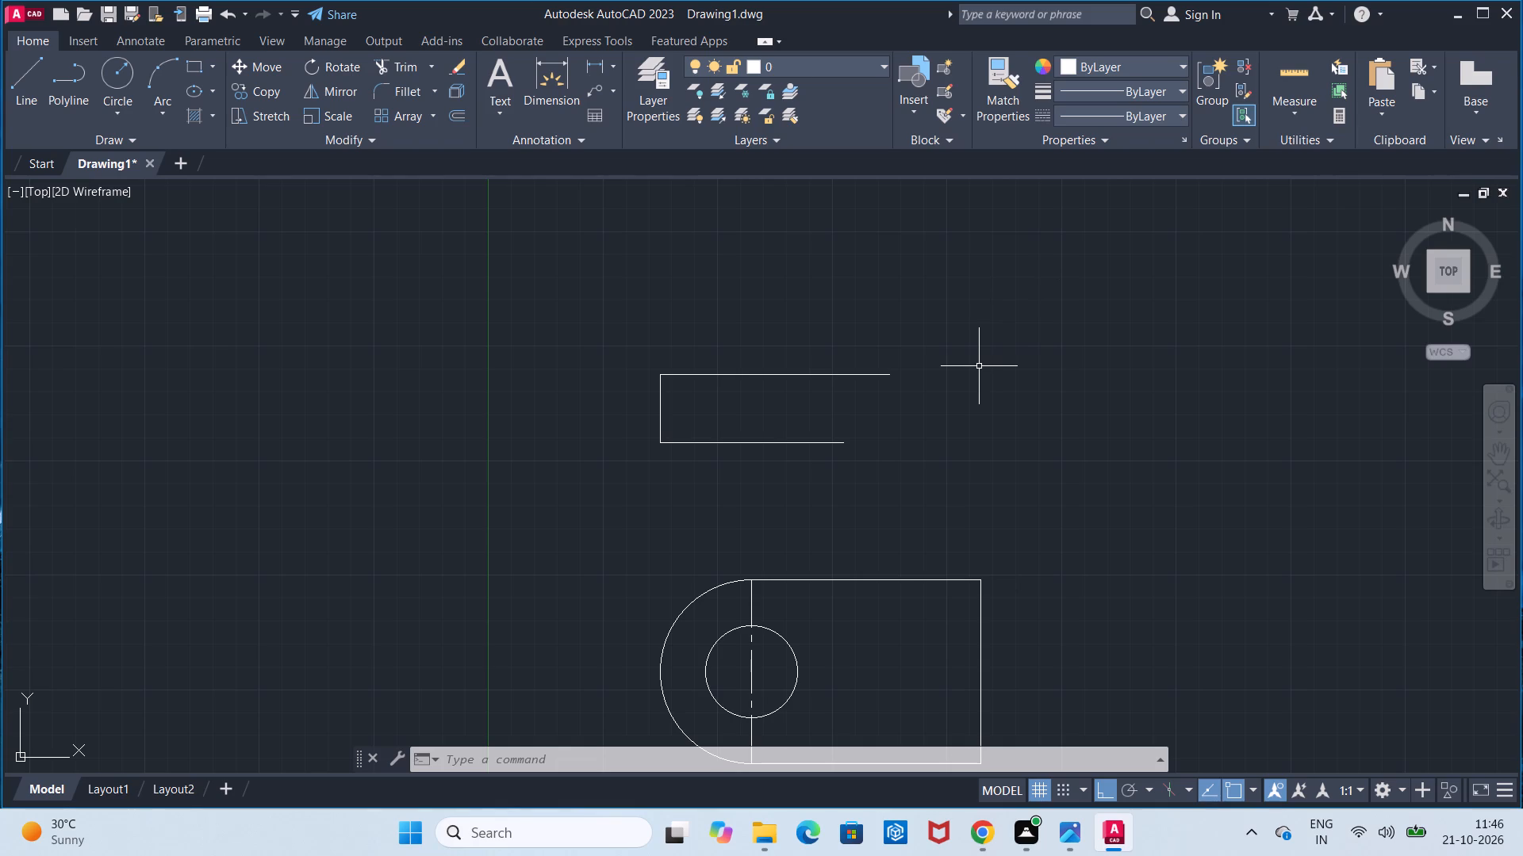
From the right end of the upper view's 80 mm bottom line, draw connected lines 10 mm up, 40 right, 10 down and 20 right.
left_click(29, 86)
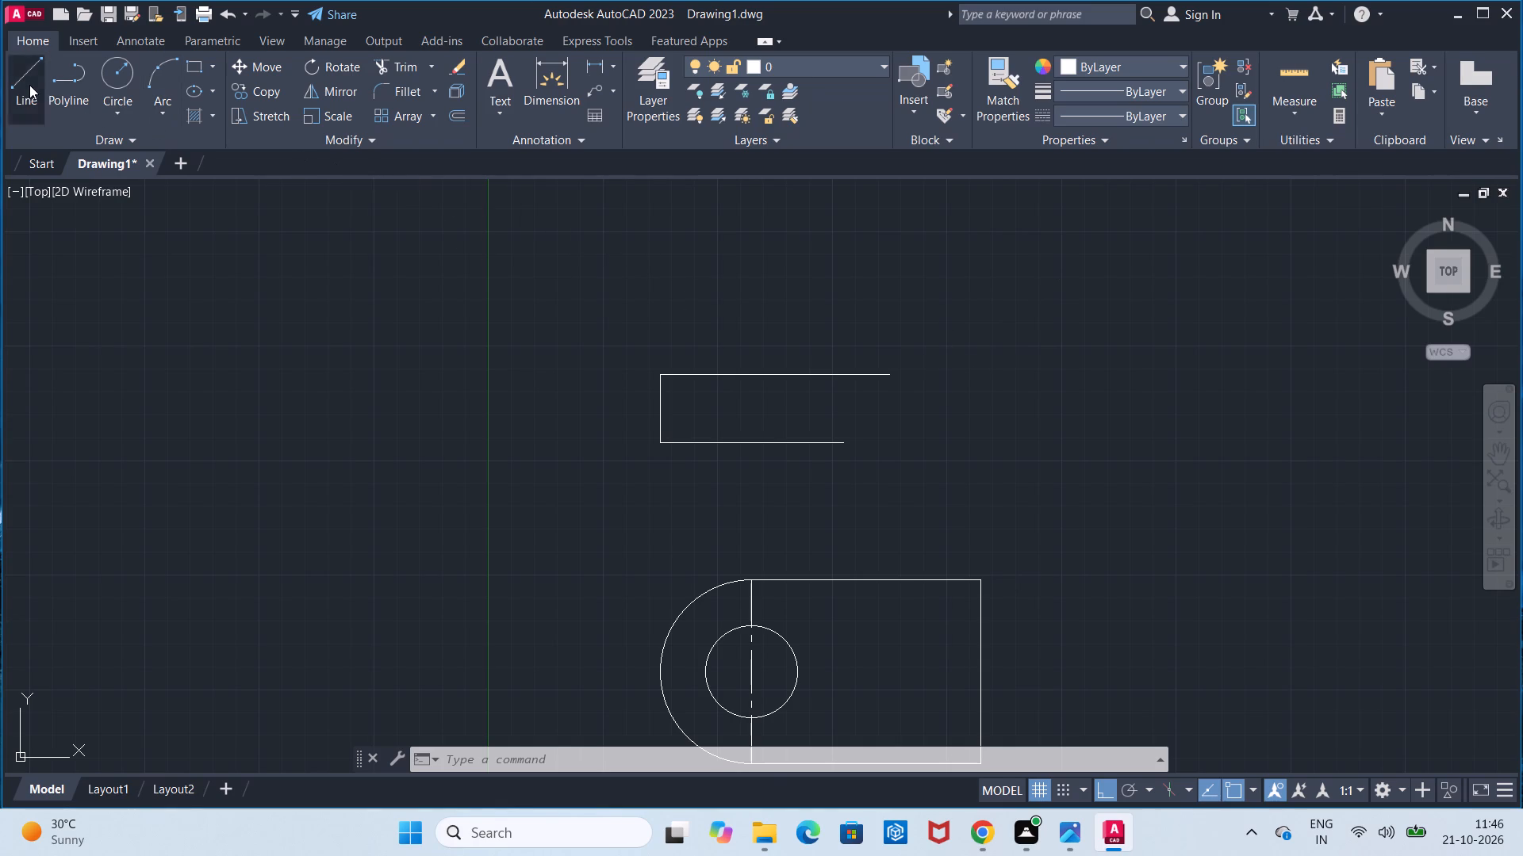
left_click(843, 437)
type("10")
key("Return")
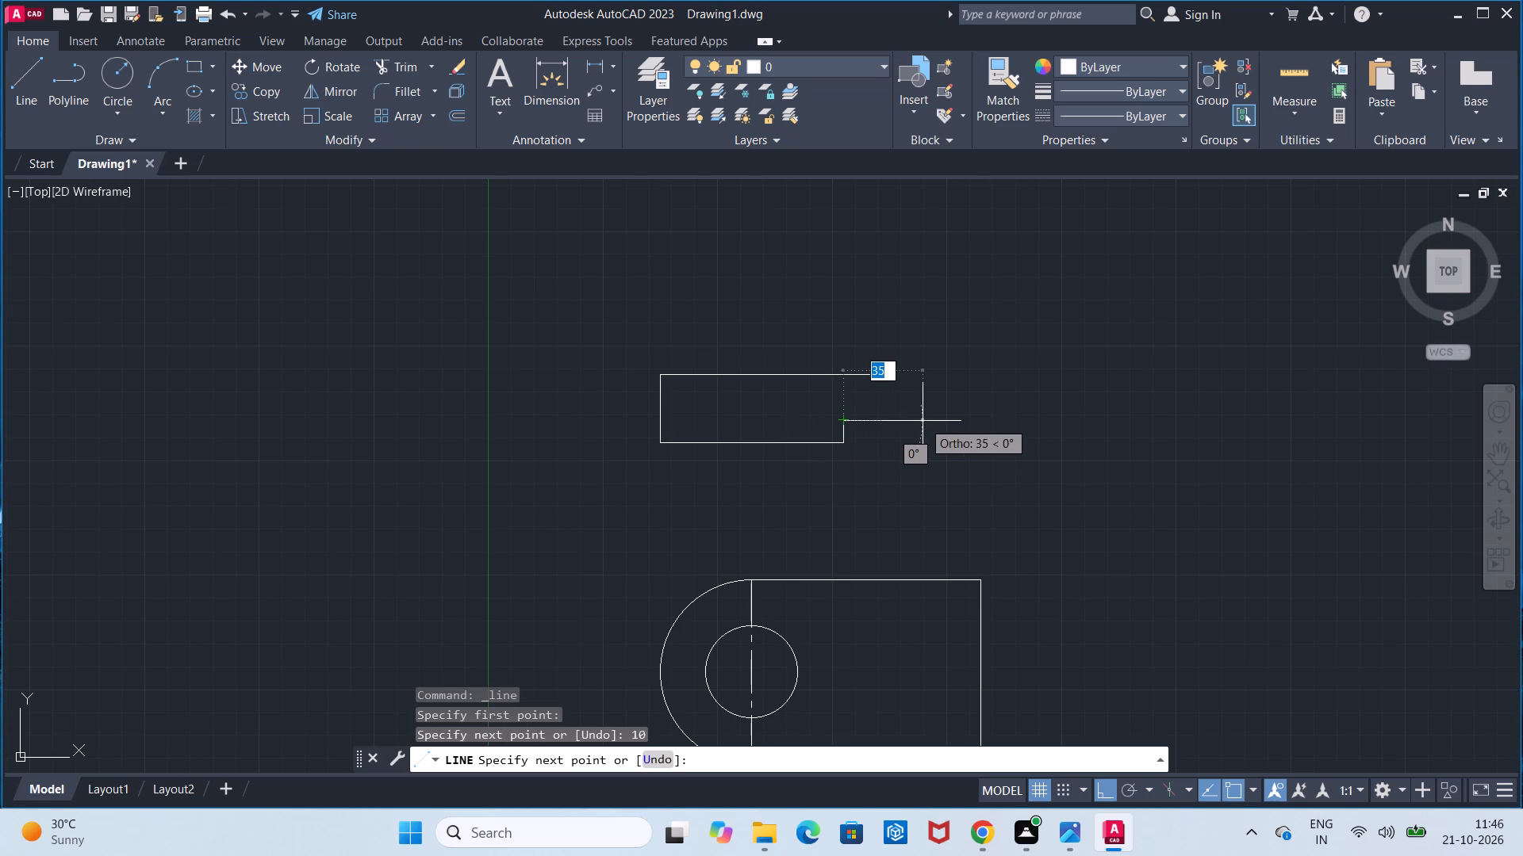
type("40")
key("Return")
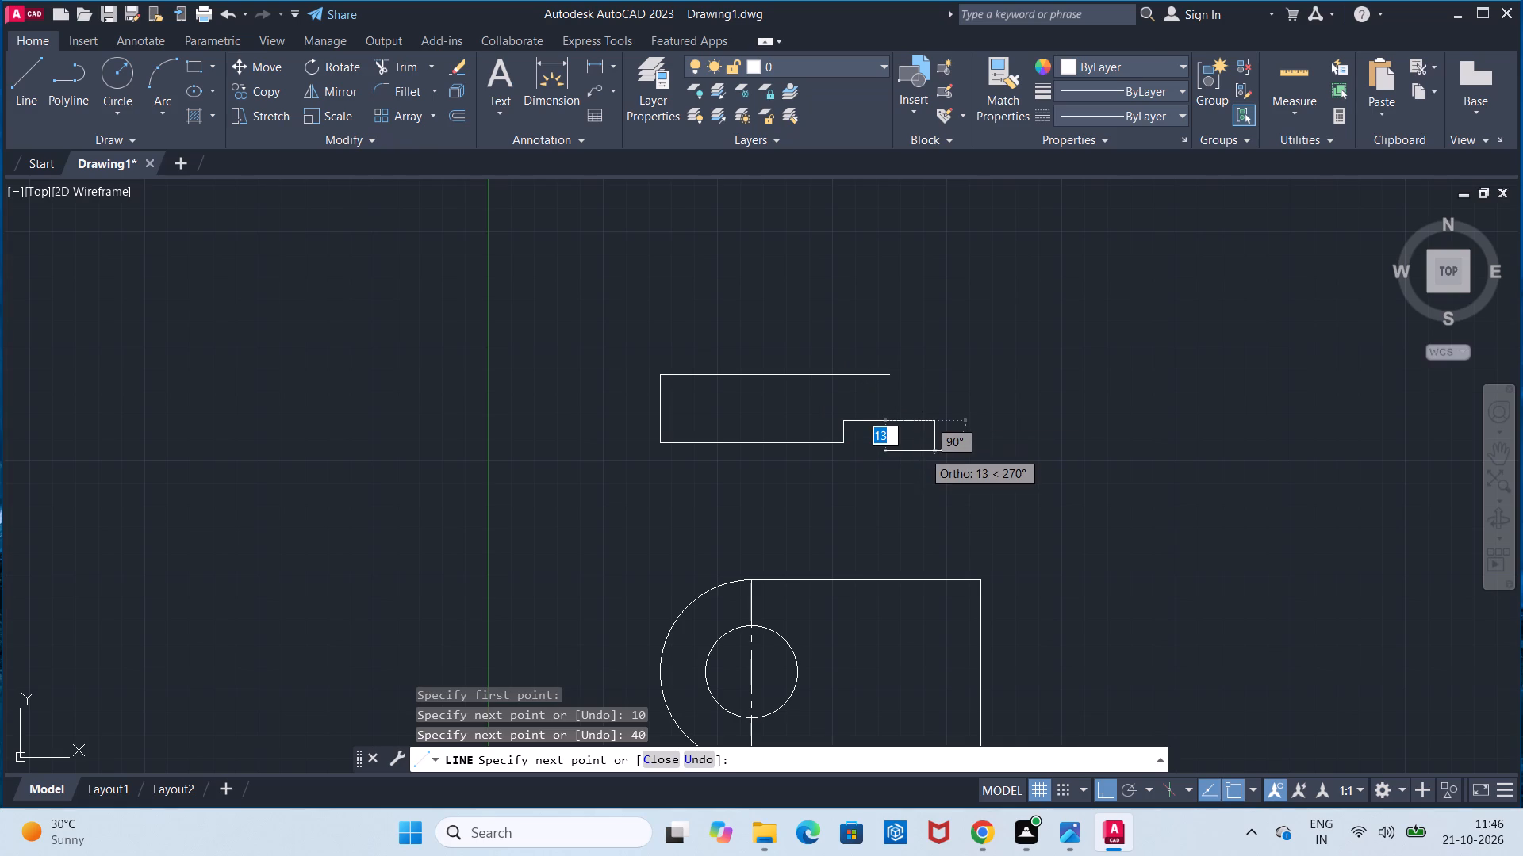
type("10")
key("Return")
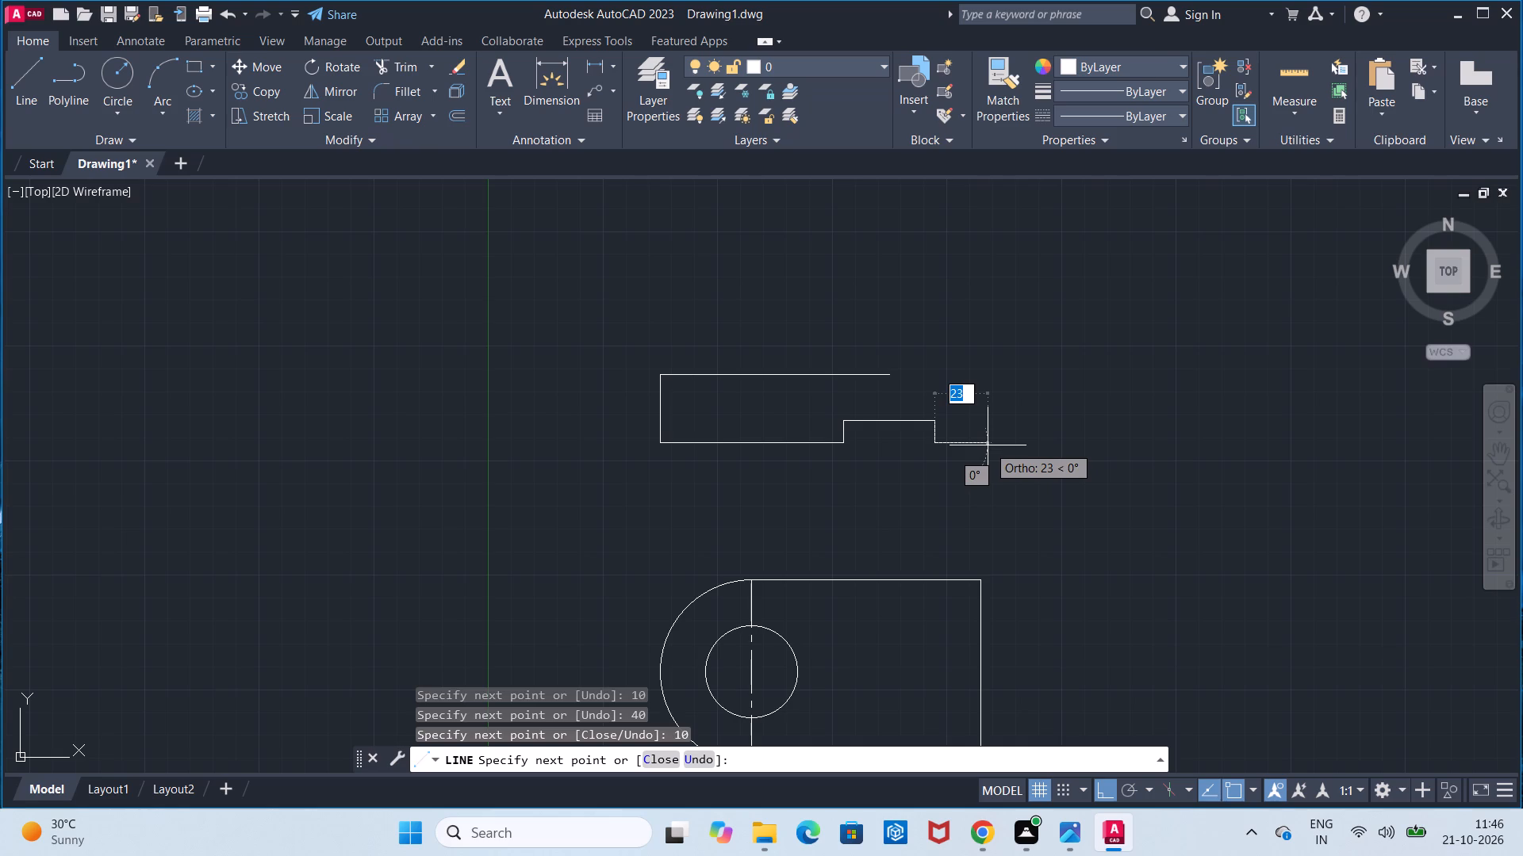
type("20")
key("Return")
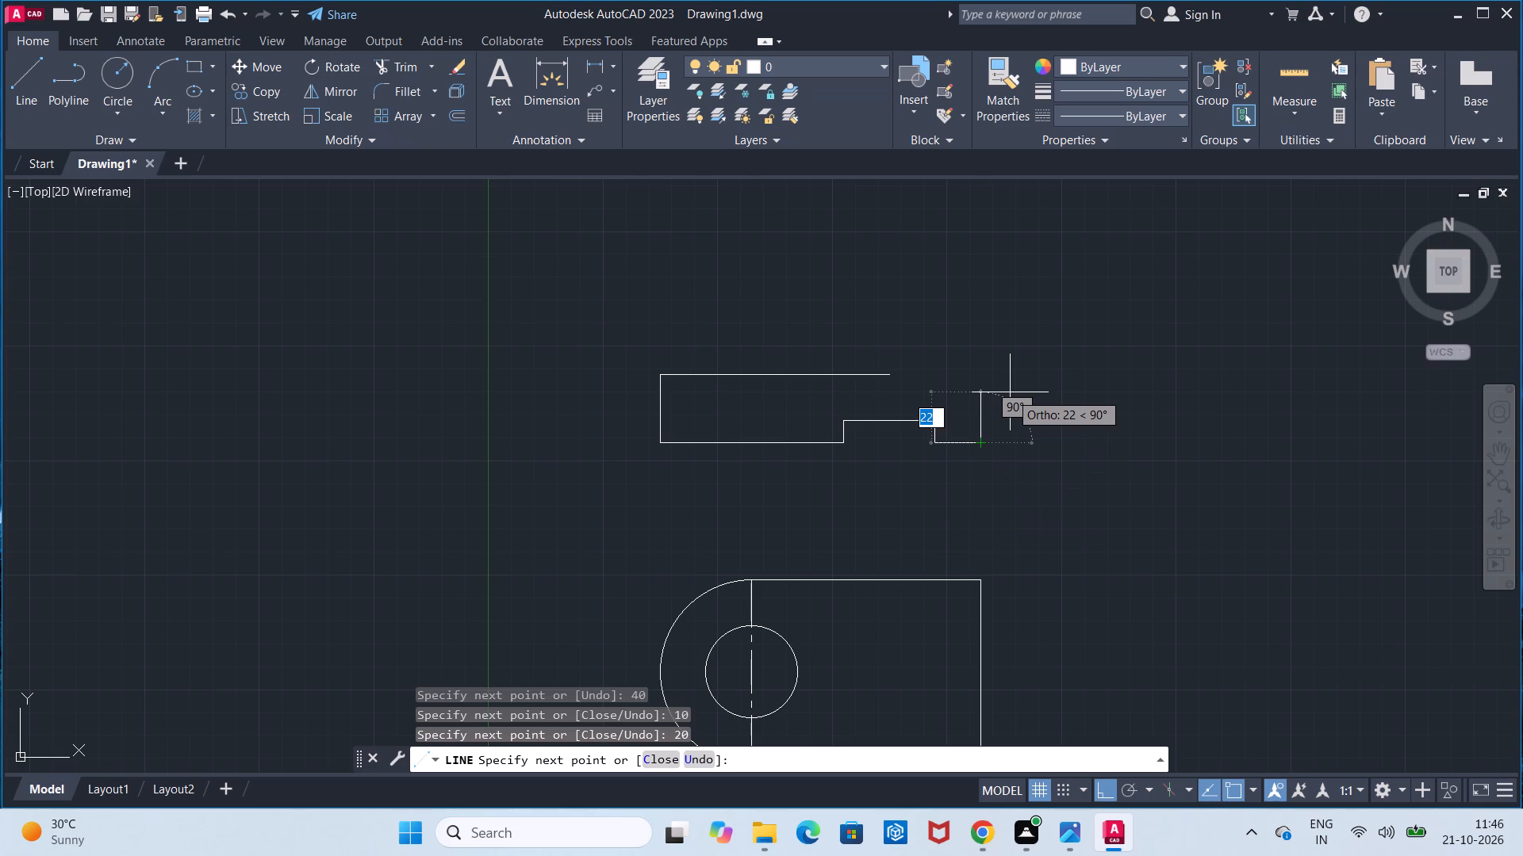
Close the upper view's L-shaped outline with lines 100 mm up, 40 mm left and down to the right end of the 100 mm line.
key("1")
type("00")
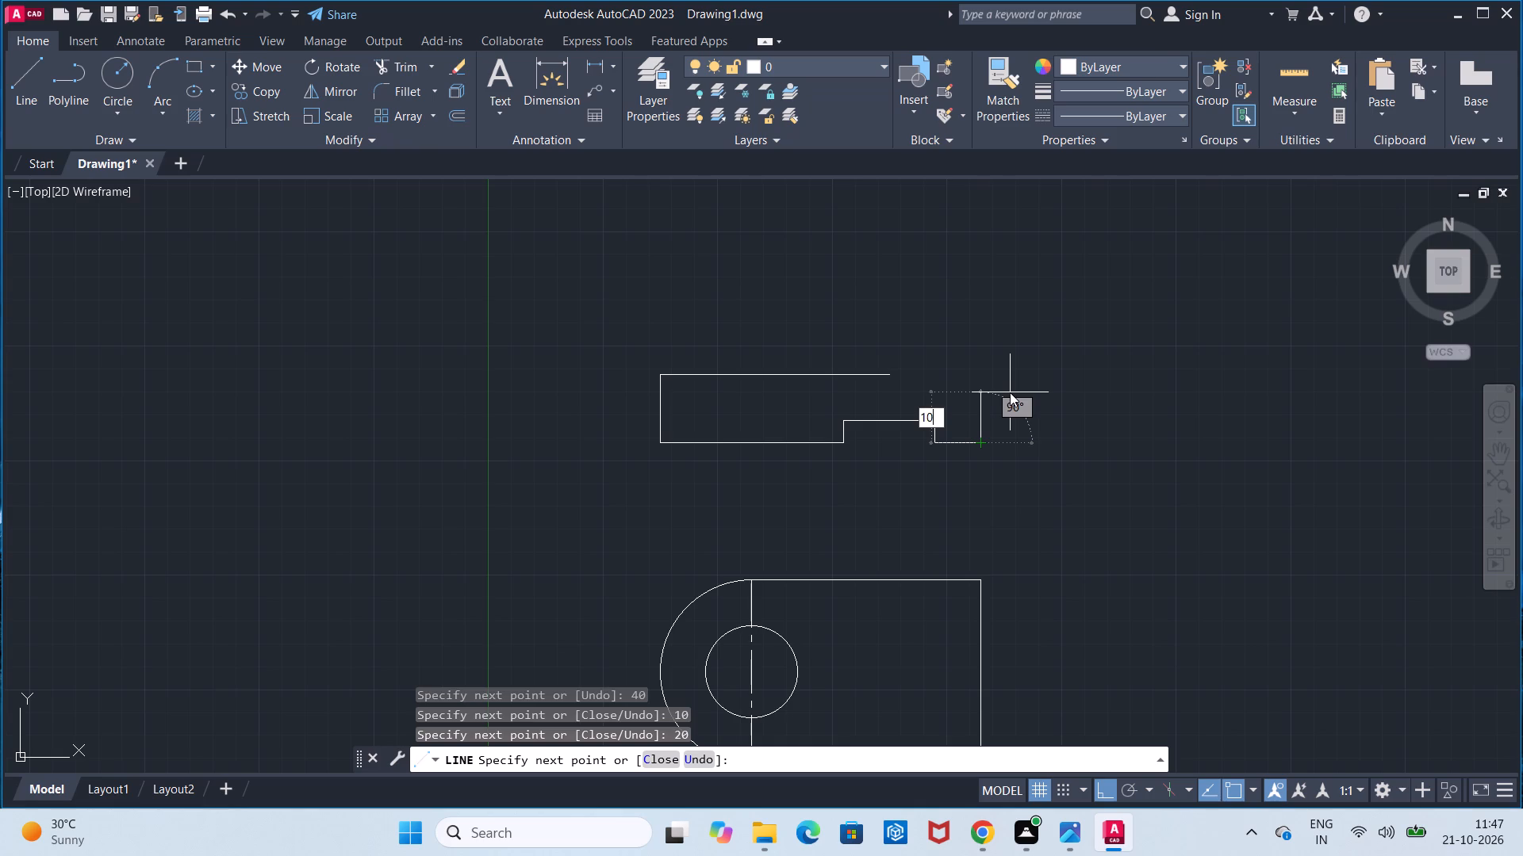
key("Return")
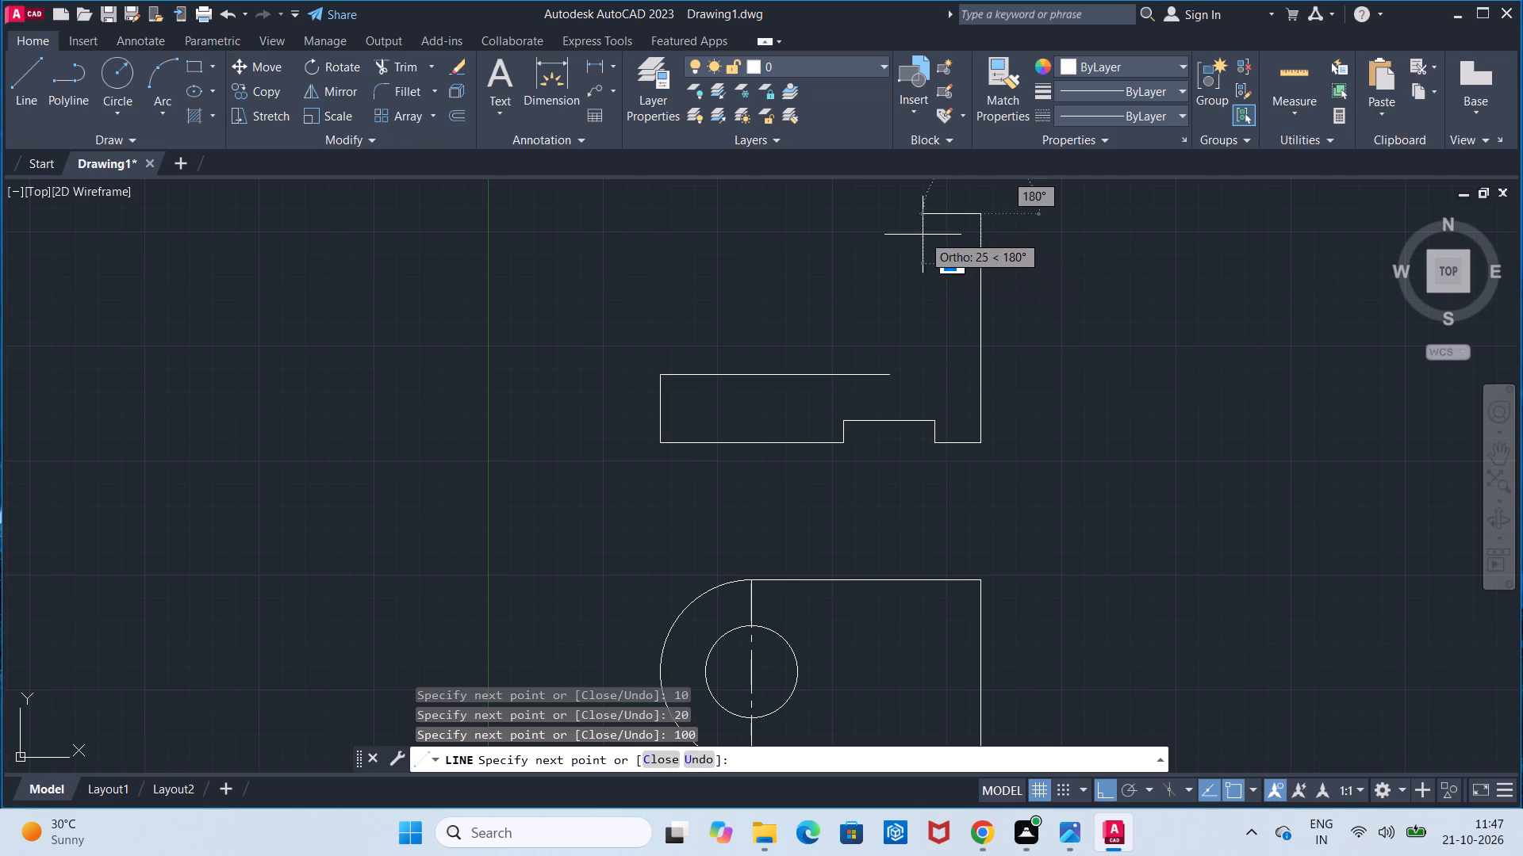
type("40")
key("Return")
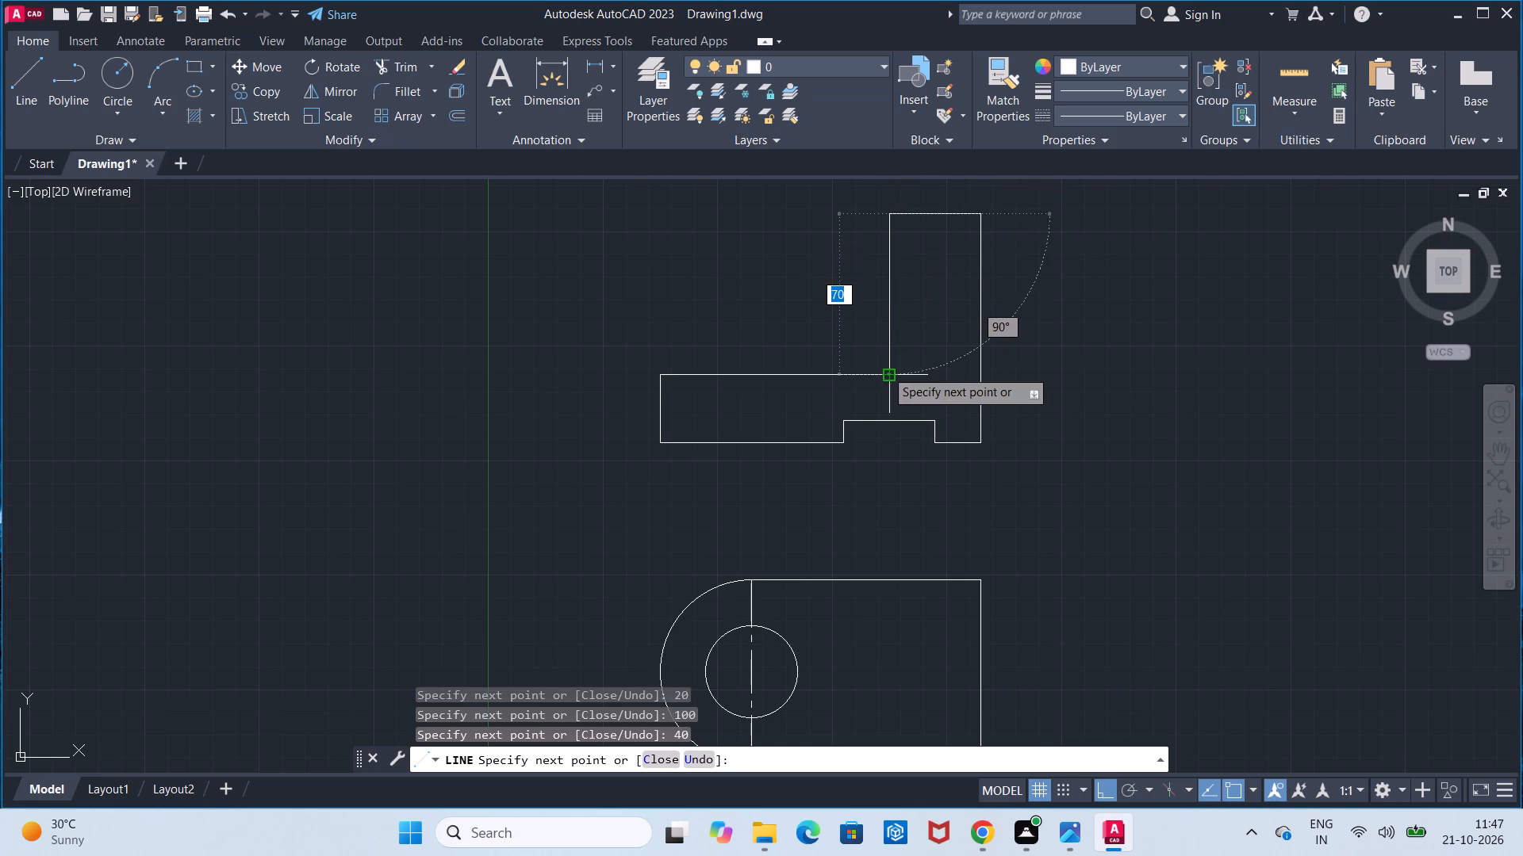
left_click(885, 369)
key("Escape")
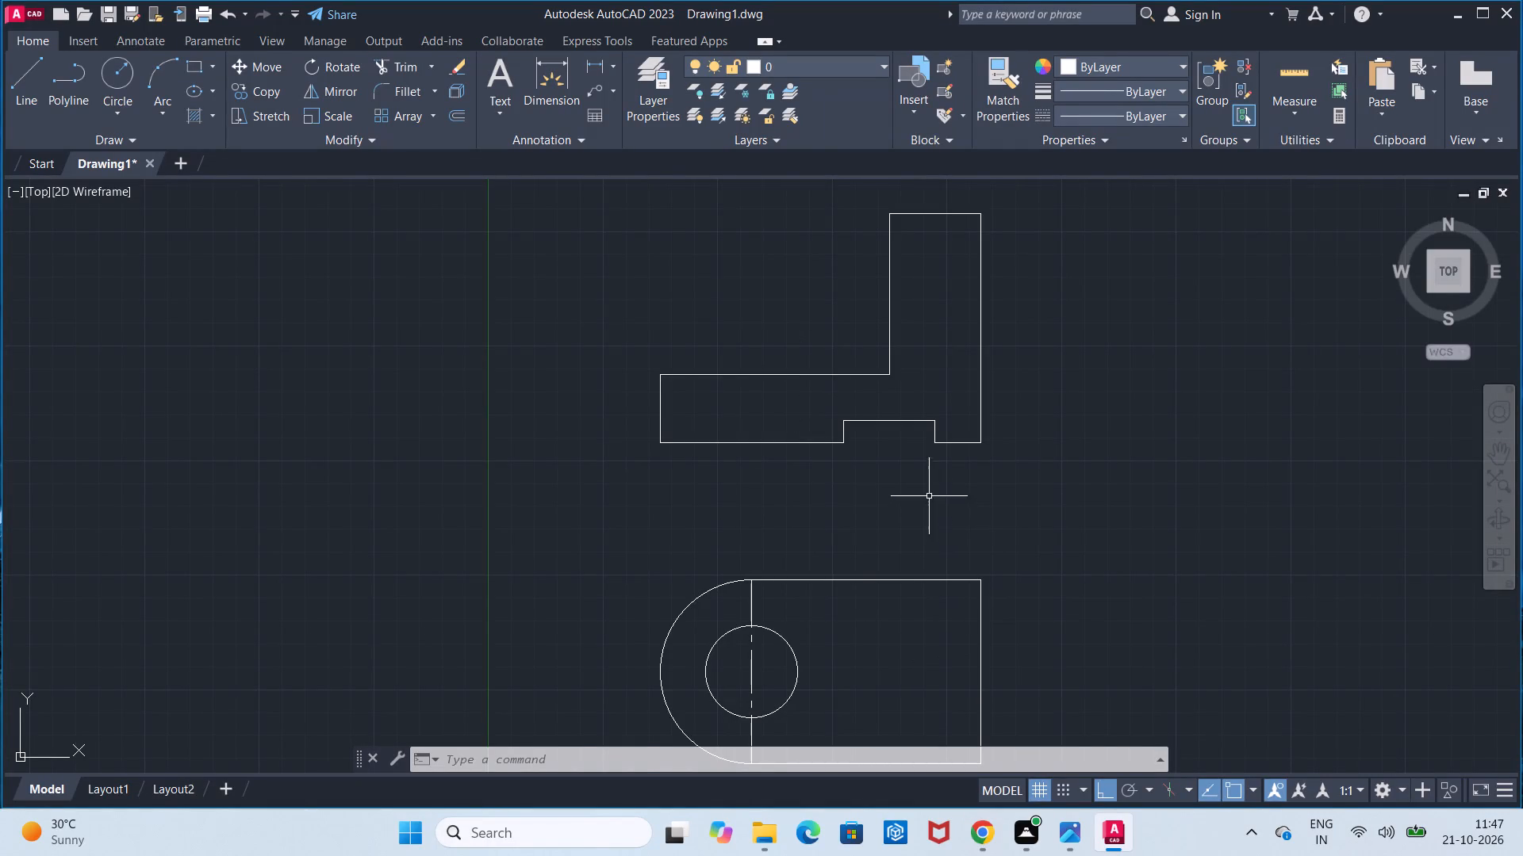
Offset the lower body's right vertical edge 30 mm inward to the left.
scroll(927, 494, "up", 1)
scroll(927, 478, "down", 2)
middle_click_drag(927, 478, 917, 439)
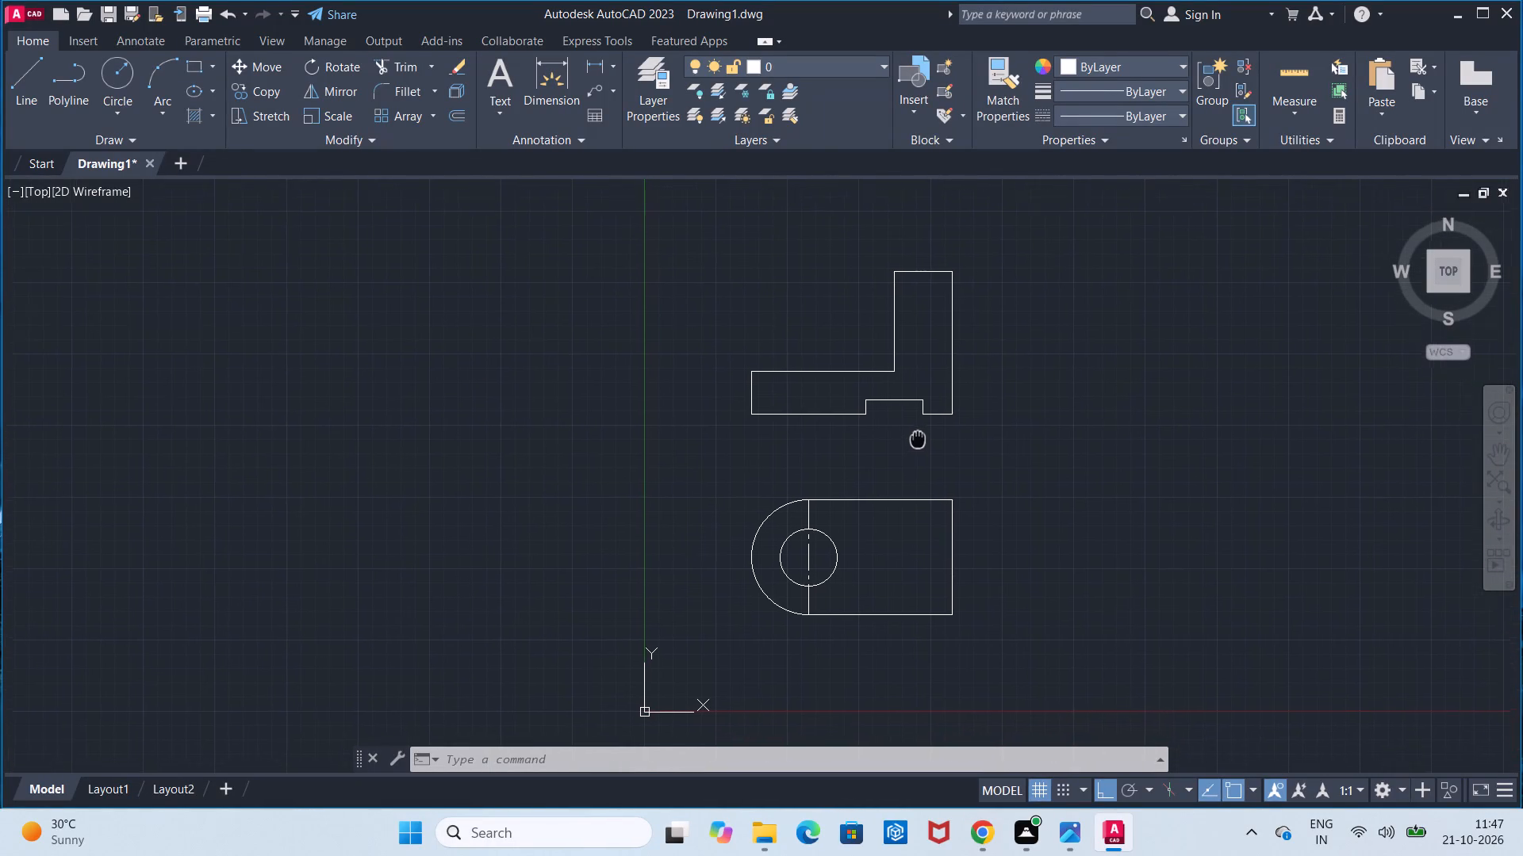
middle_click_drag(917, 439, 915, 435)
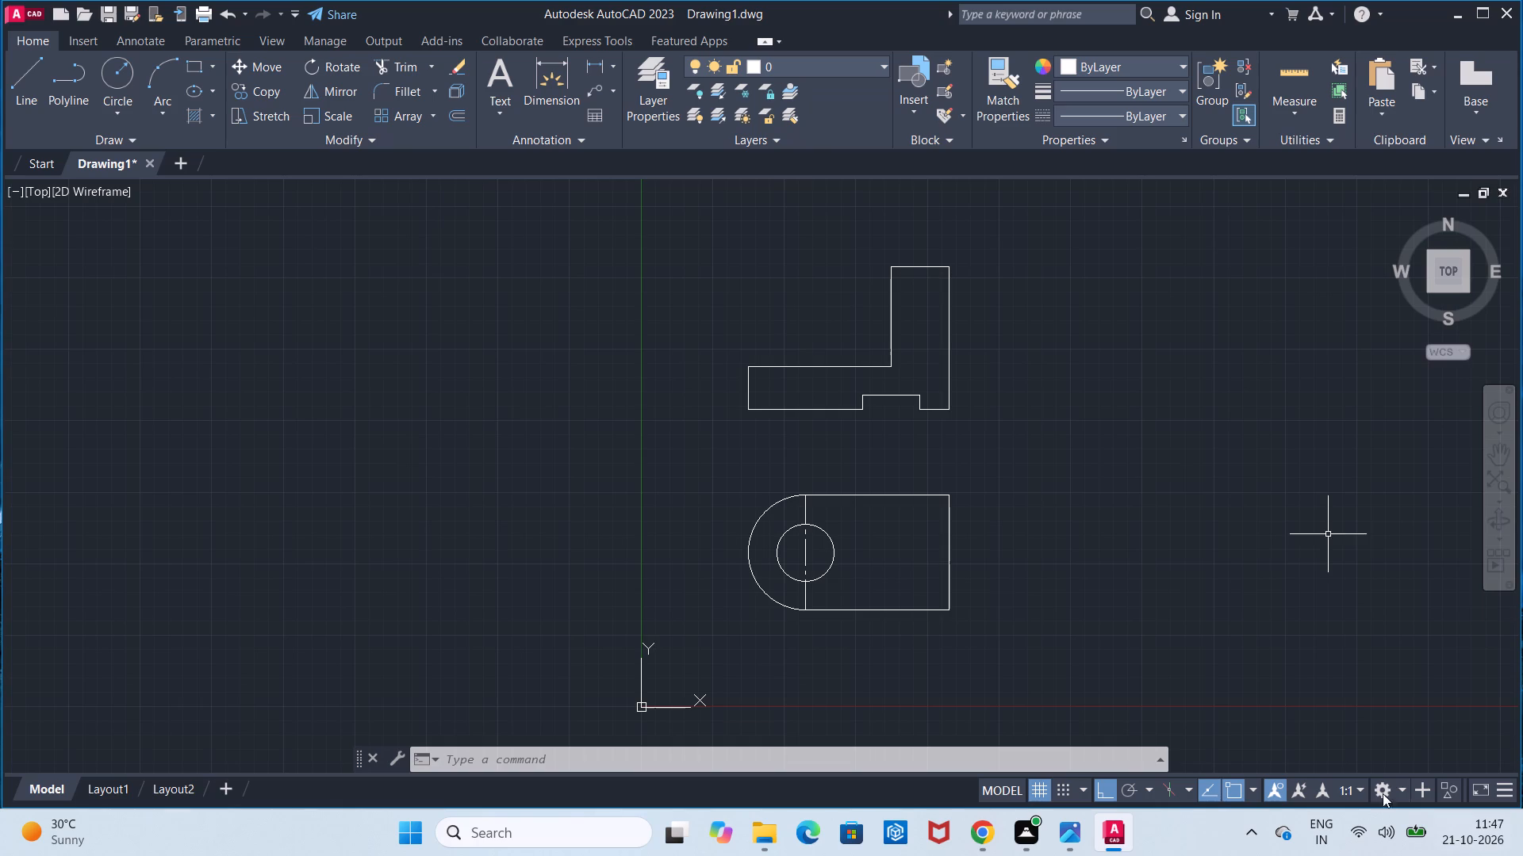
left_click(467, 114)
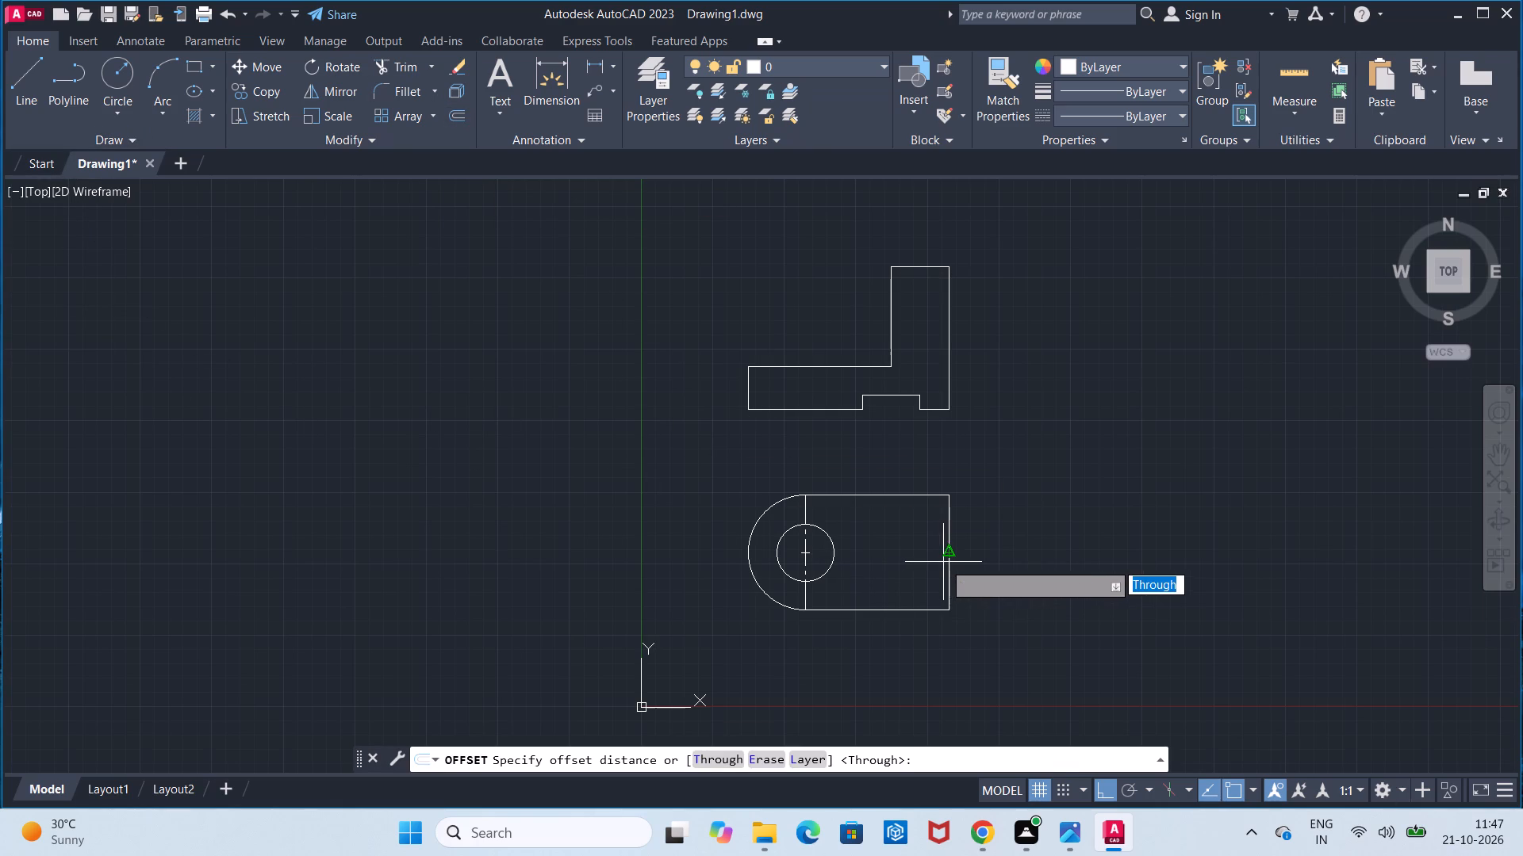
left_click(943, 562)
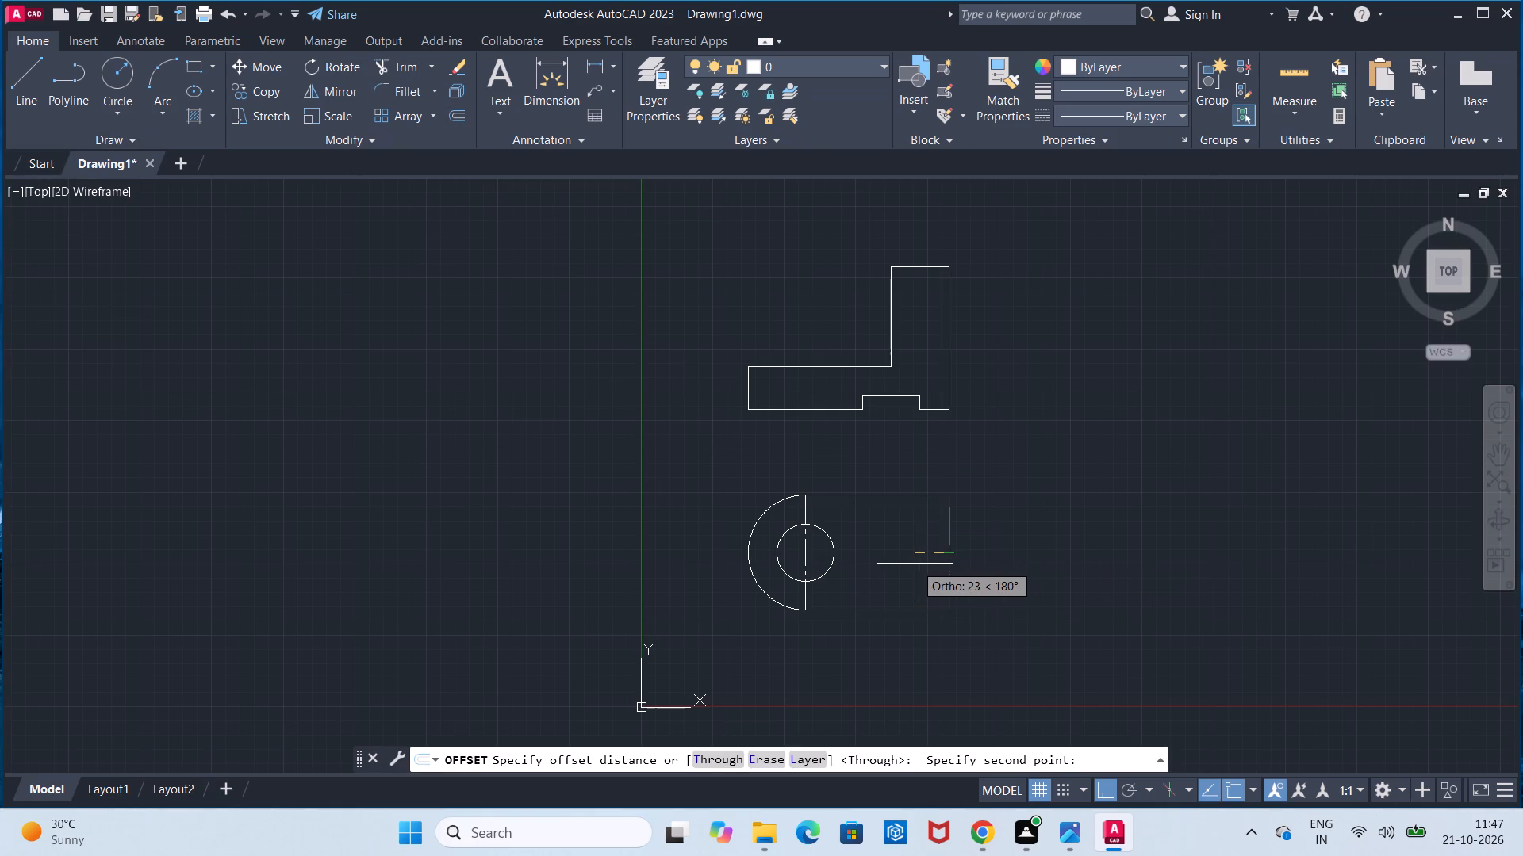
key("3")
key("0")
key("Return")
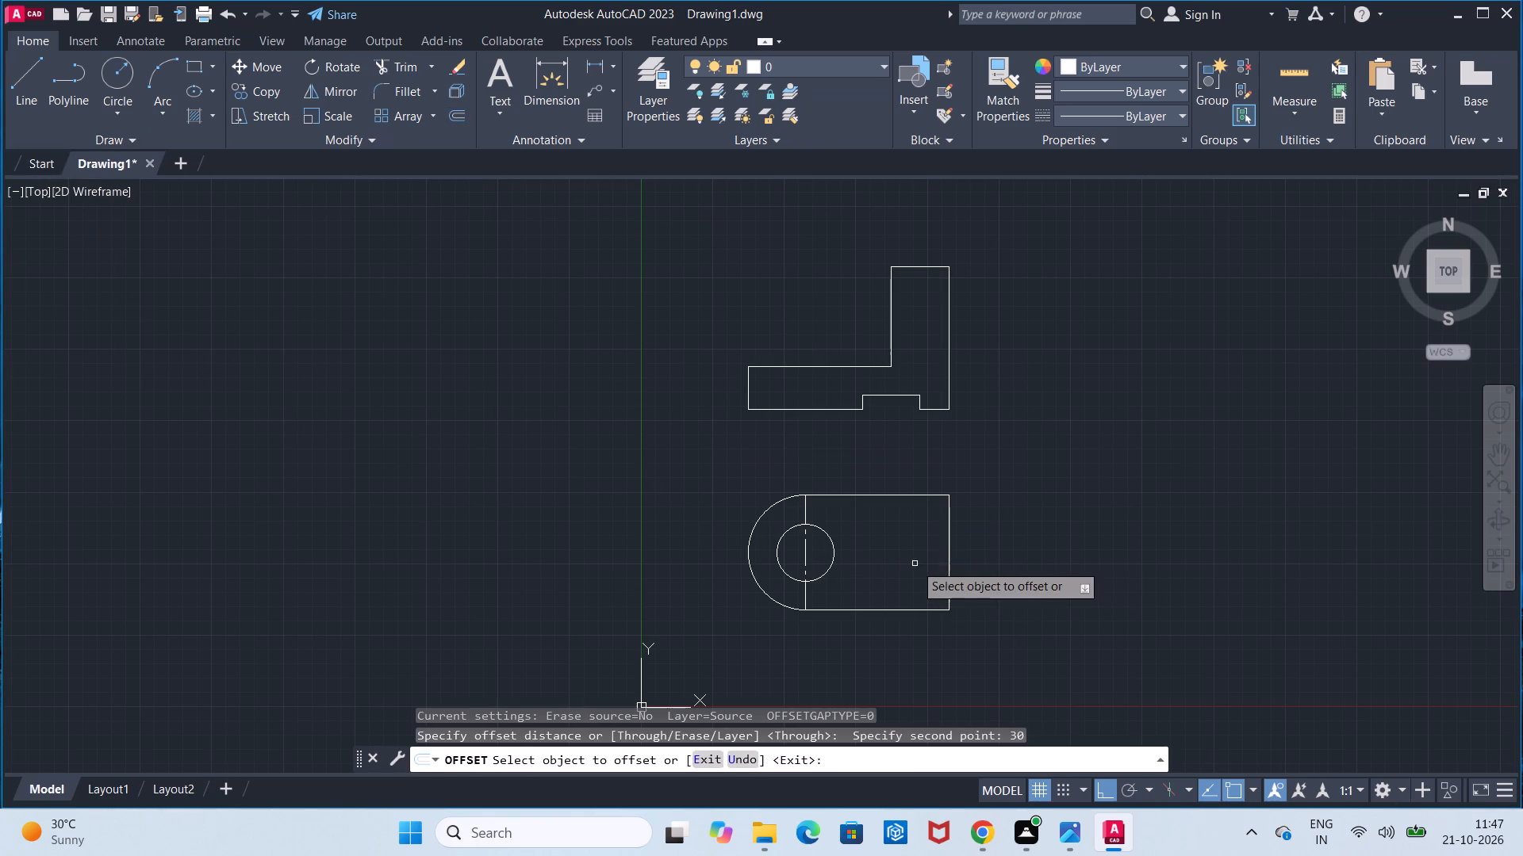
left_click(947, 560)
left_click(933, 563)
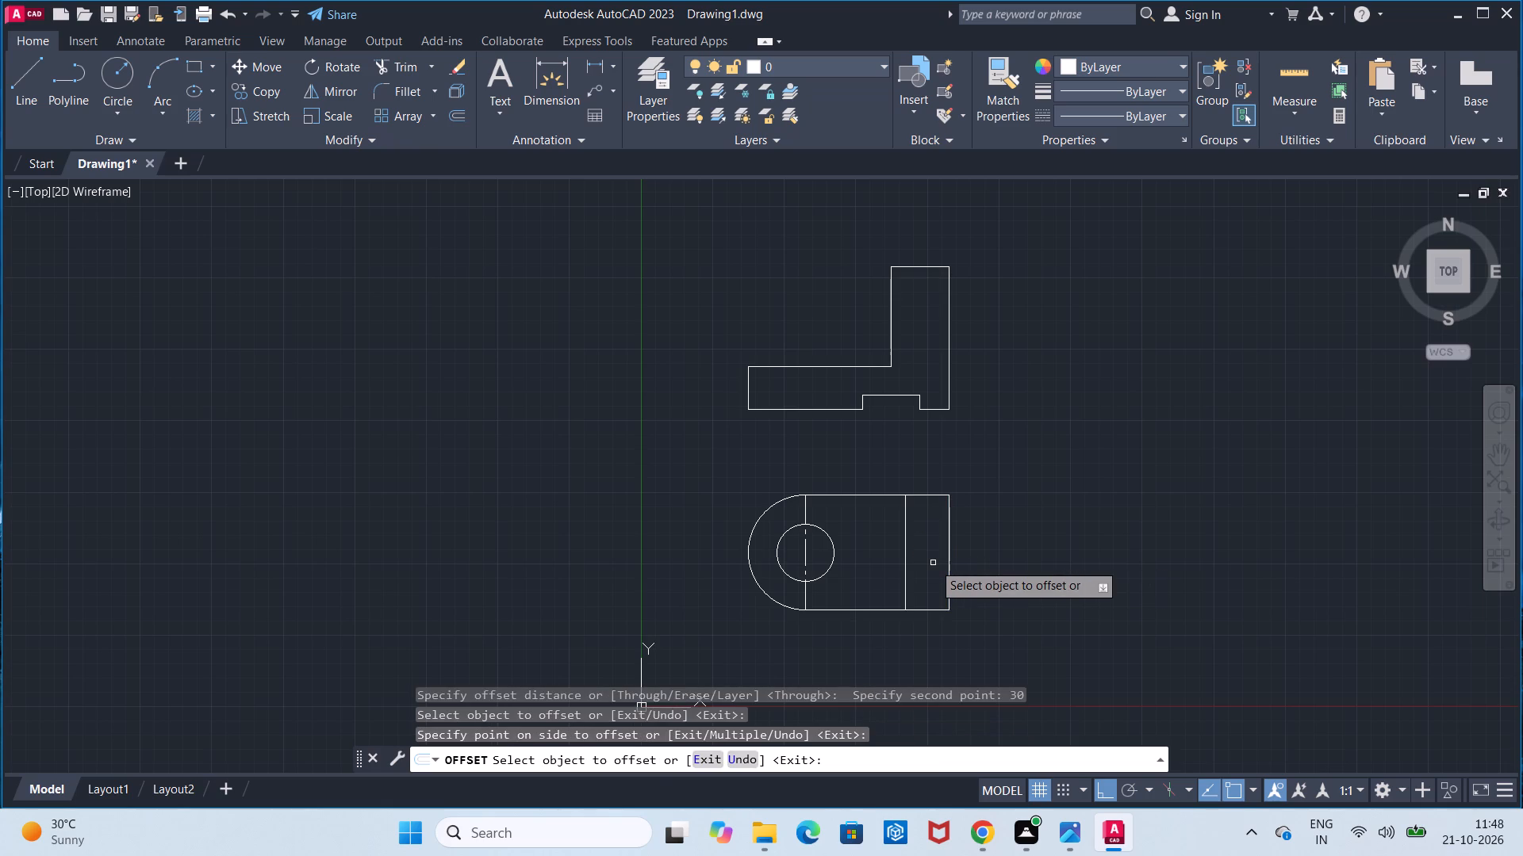
key("Escape")
Start a side view about 65 mm right of the L-shape's top-right corner with lines 100 mm down, 80 right, 100 up and 20 left.
scroll(933, 563, "up", 1)
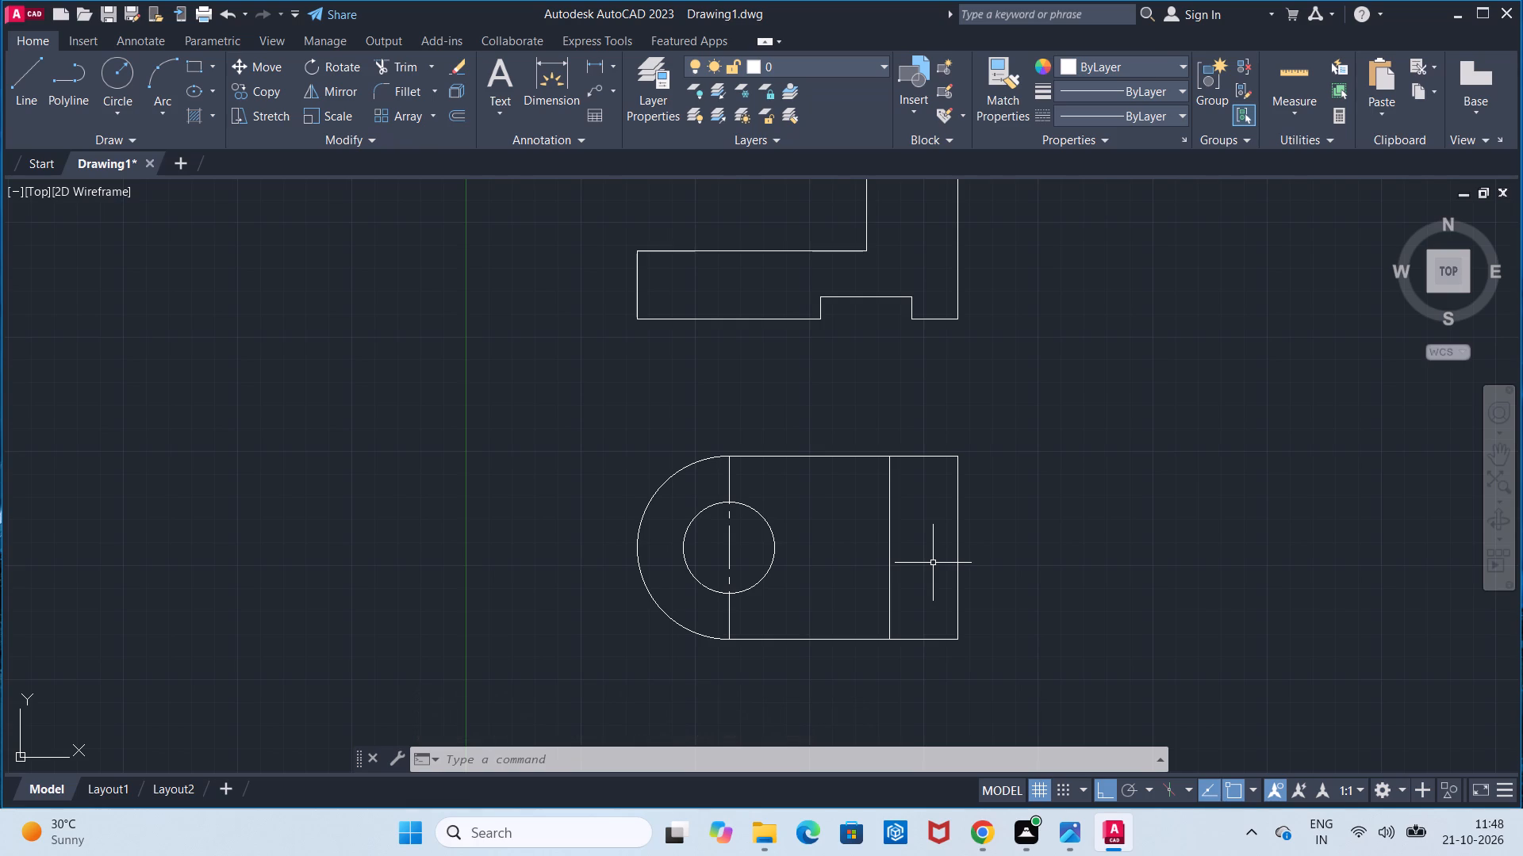
middle_click_drag(1135, 552, 960, 641)
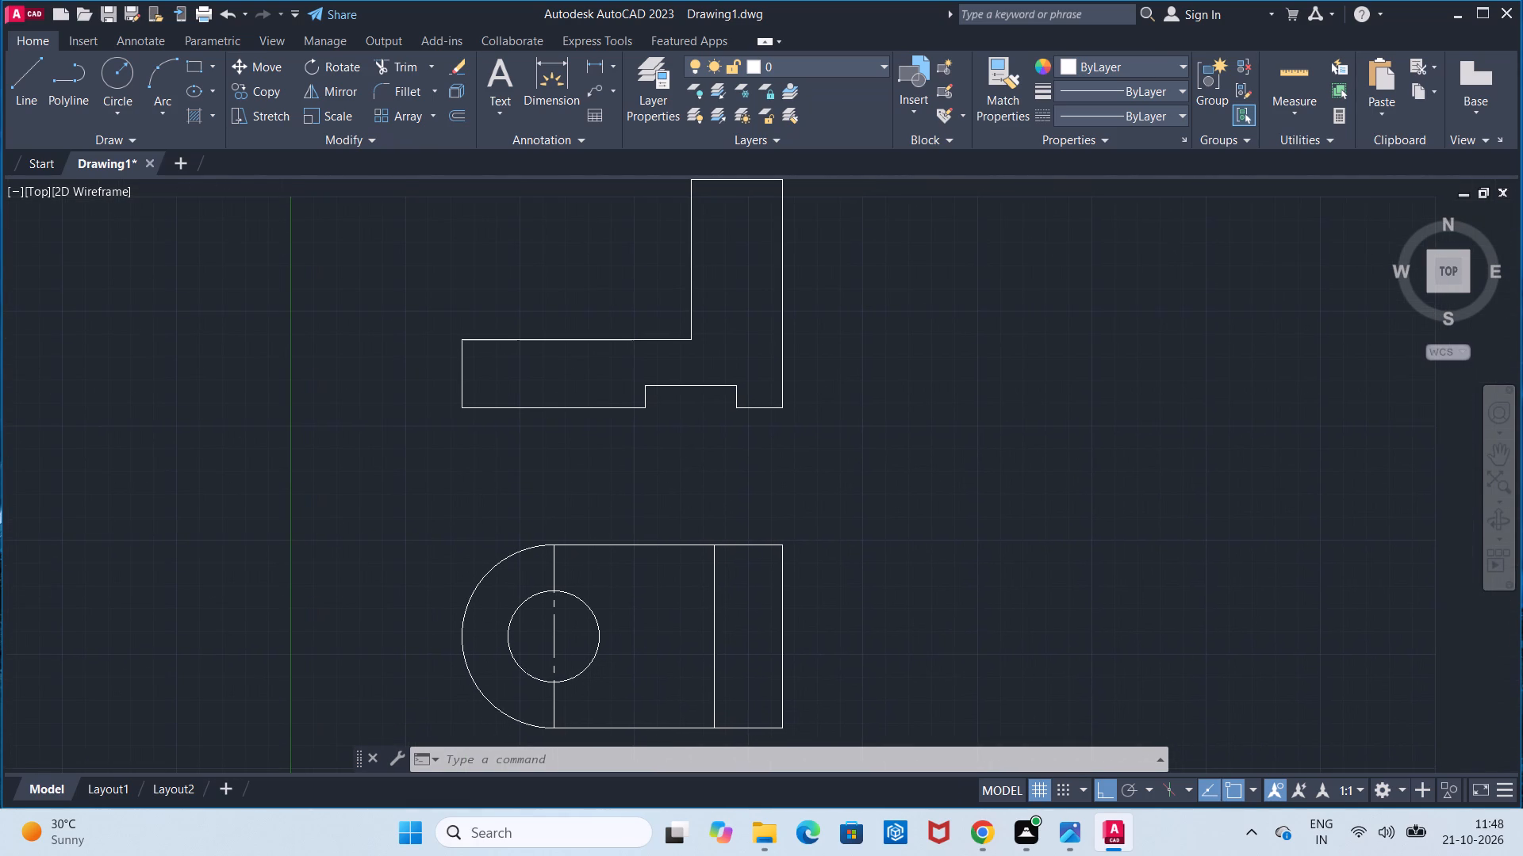
scroll(918, 533, "down", 1)
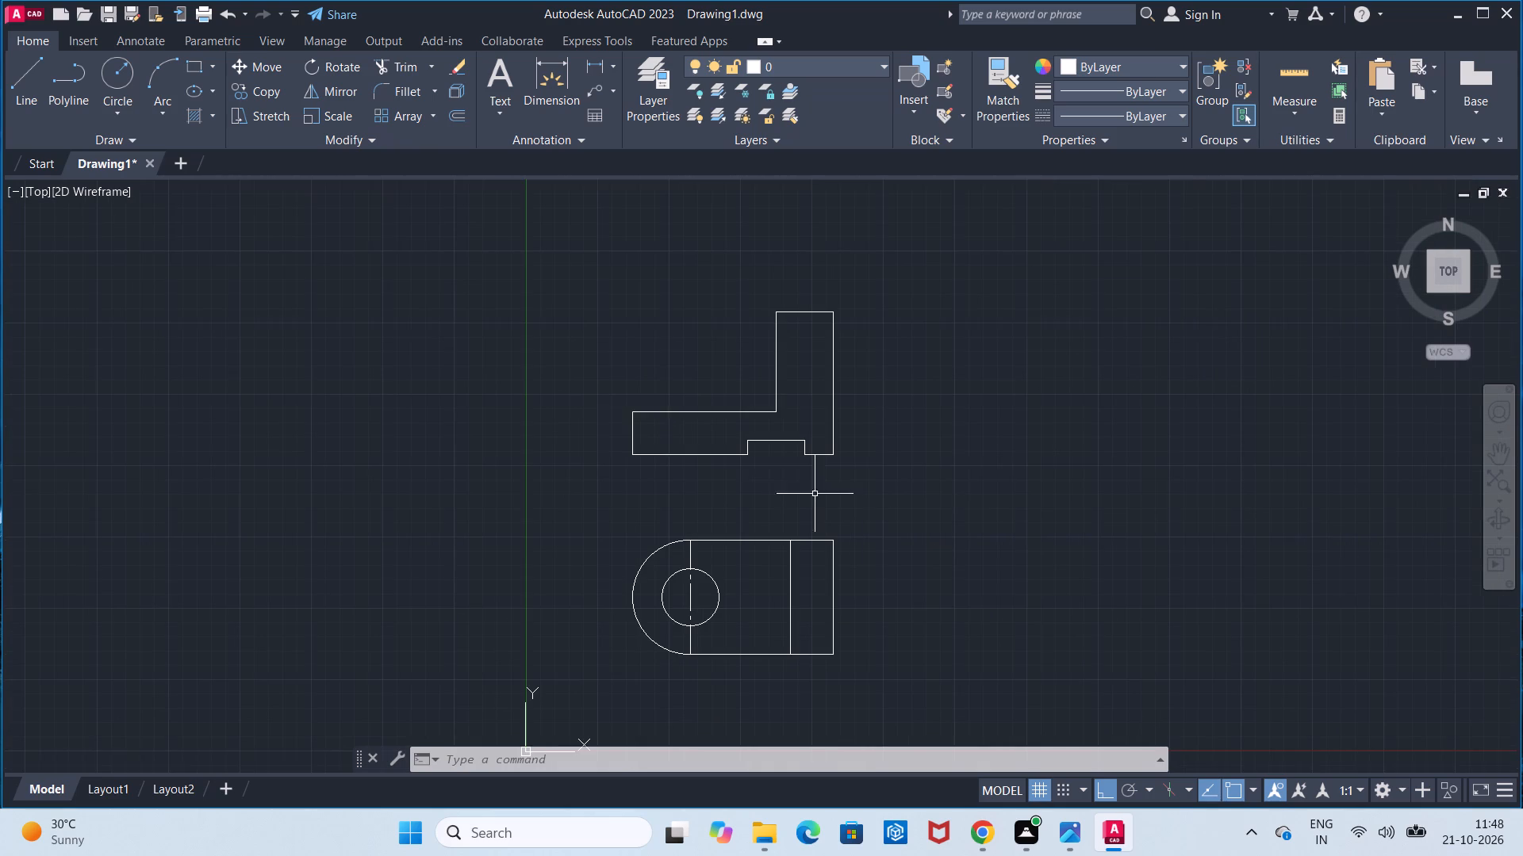
left_click(36, 89)
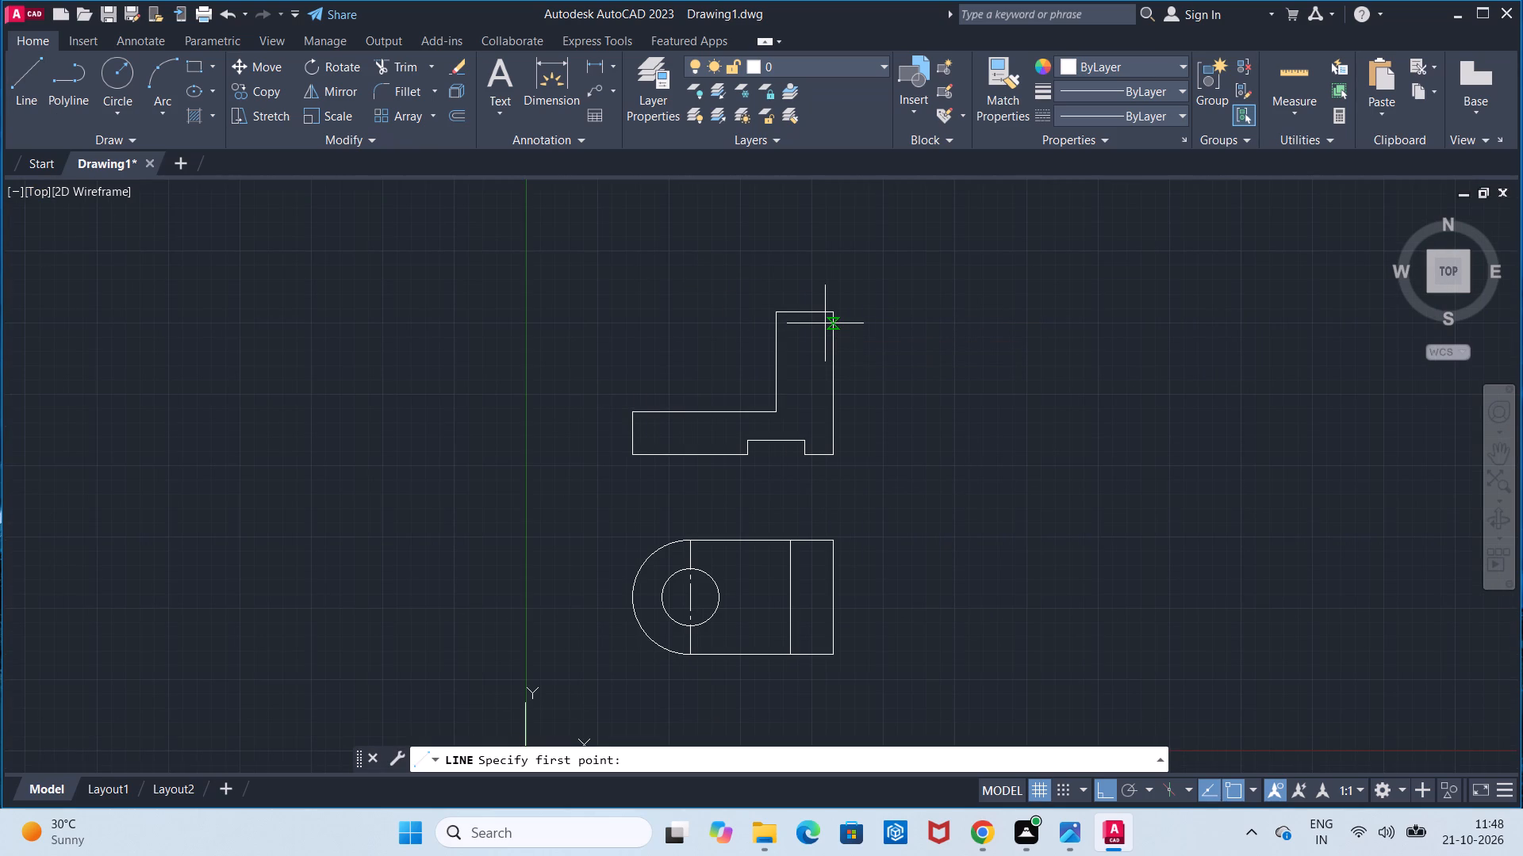
left_click(926, 311)
type("100")
key("Return")
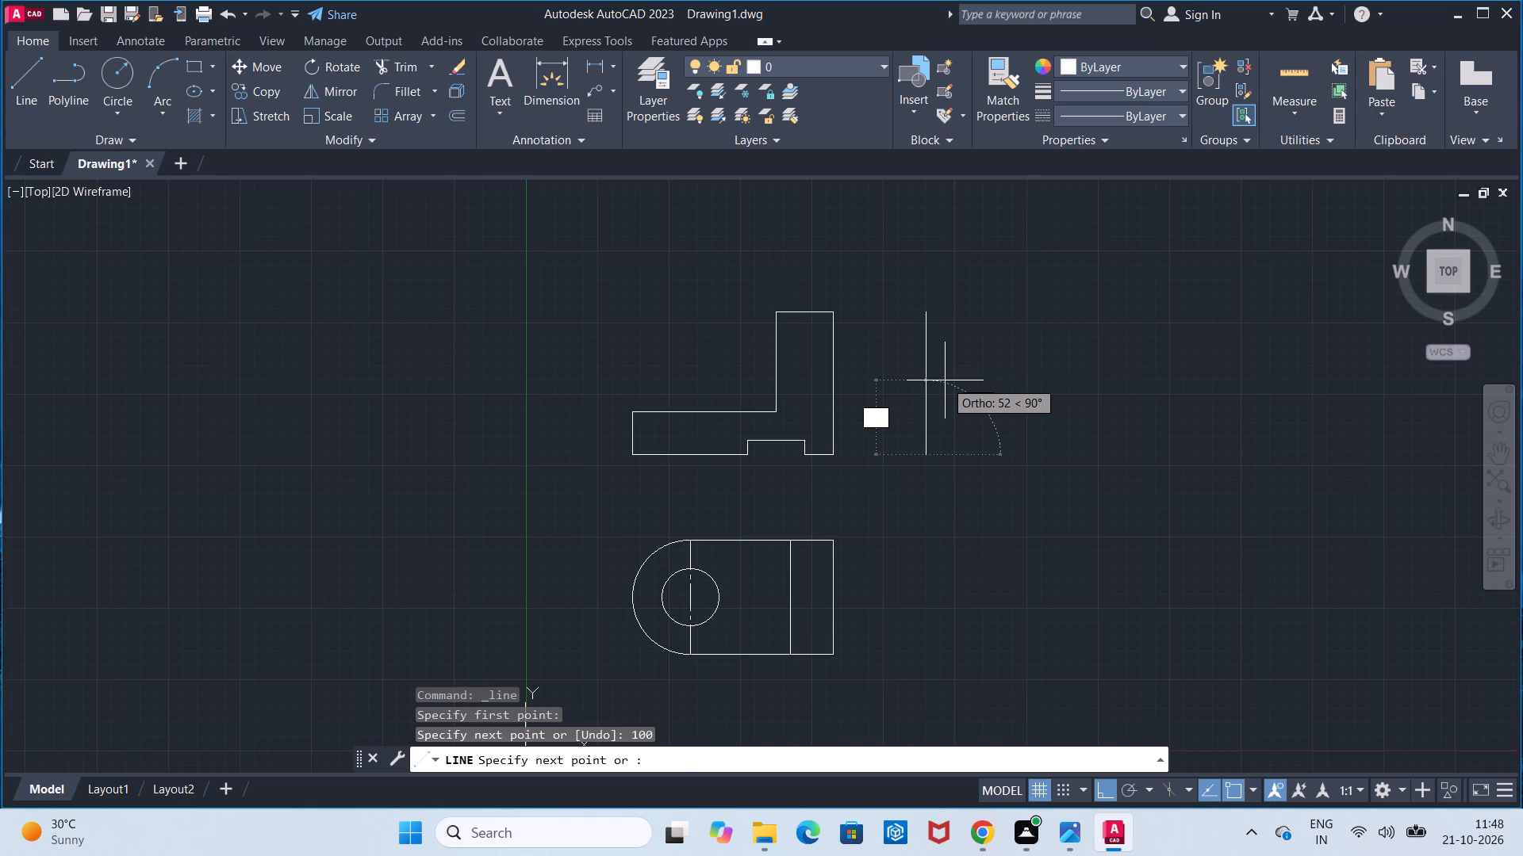
key("8")
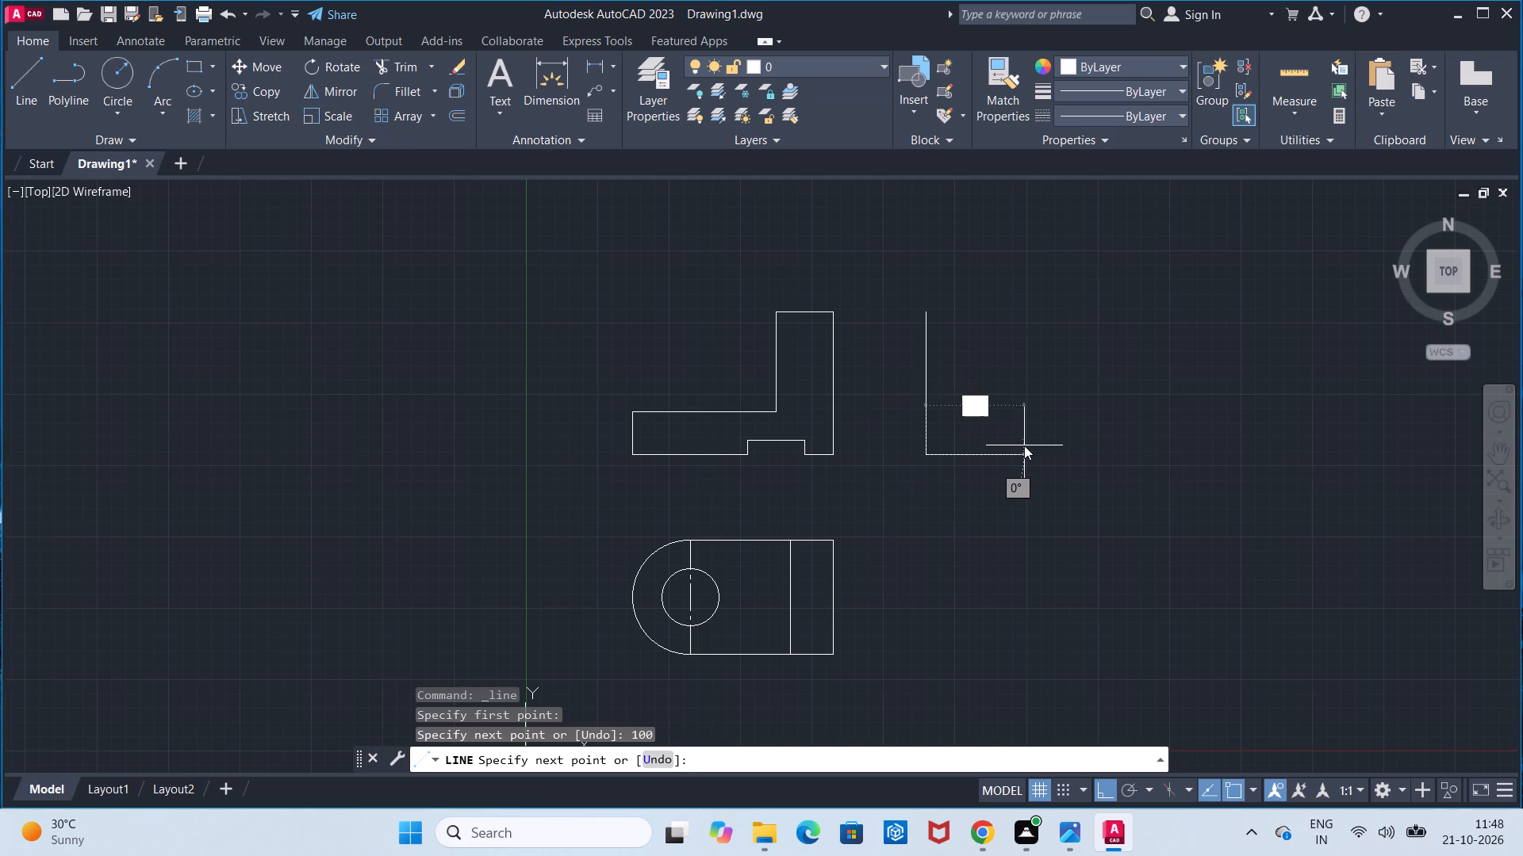
key("0")
key("Return")
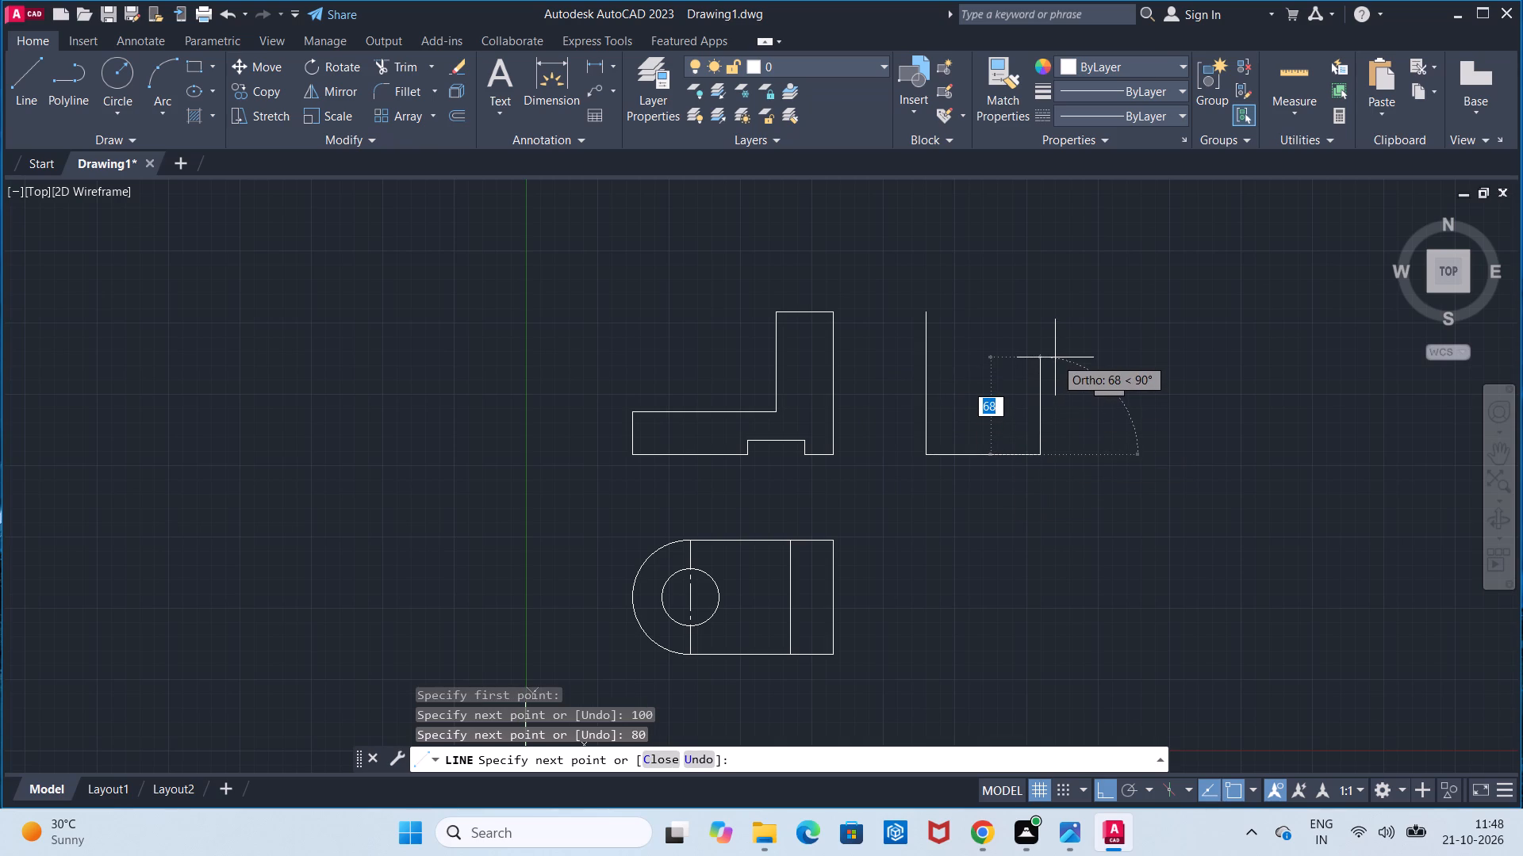
key("1")
type("00")
key("Return")
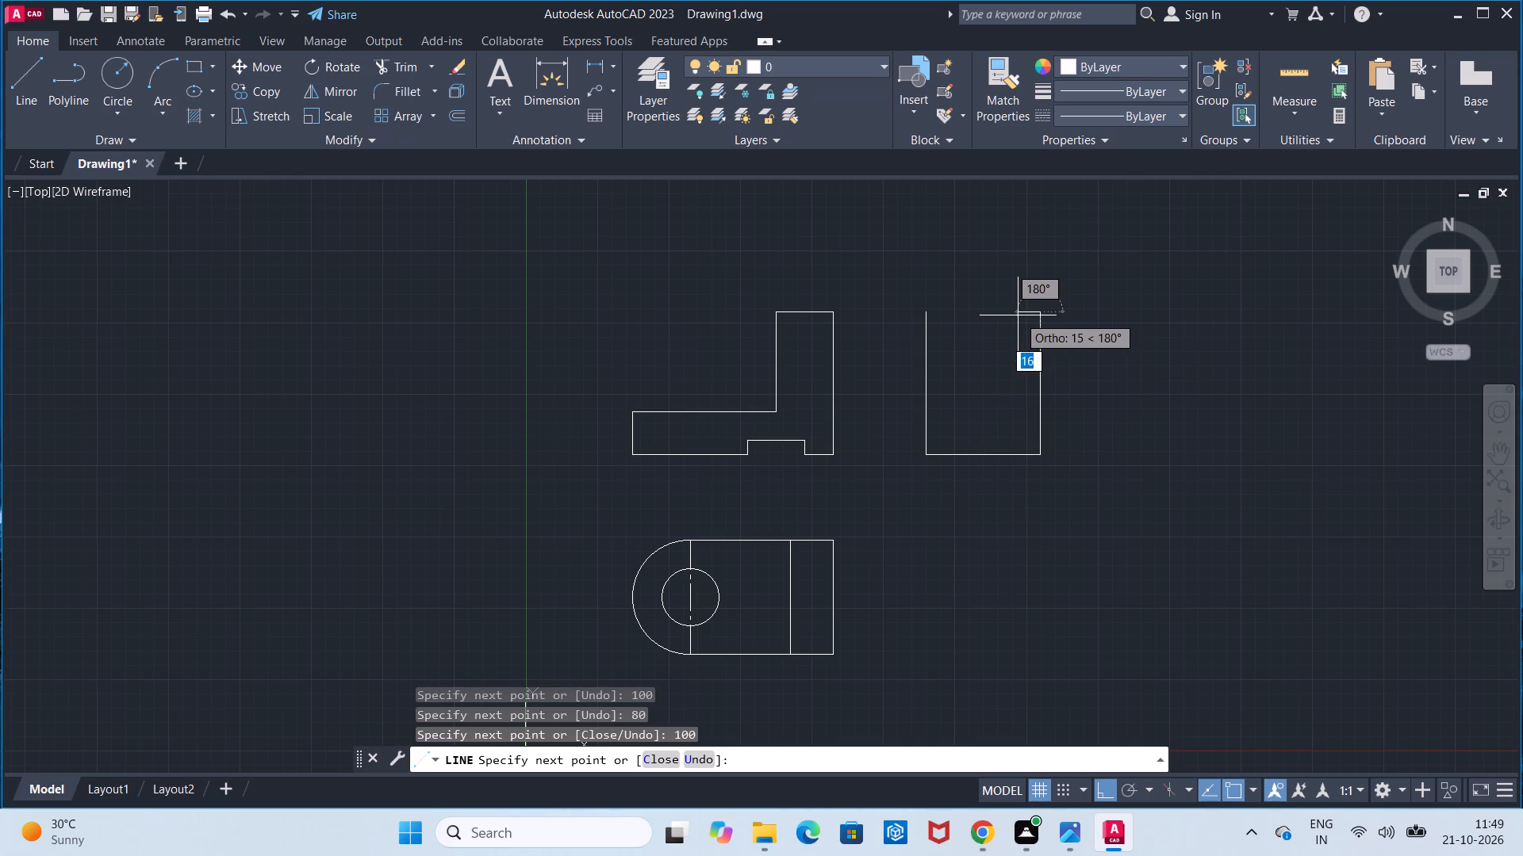
type("20")
key("Return")
key("Escape")
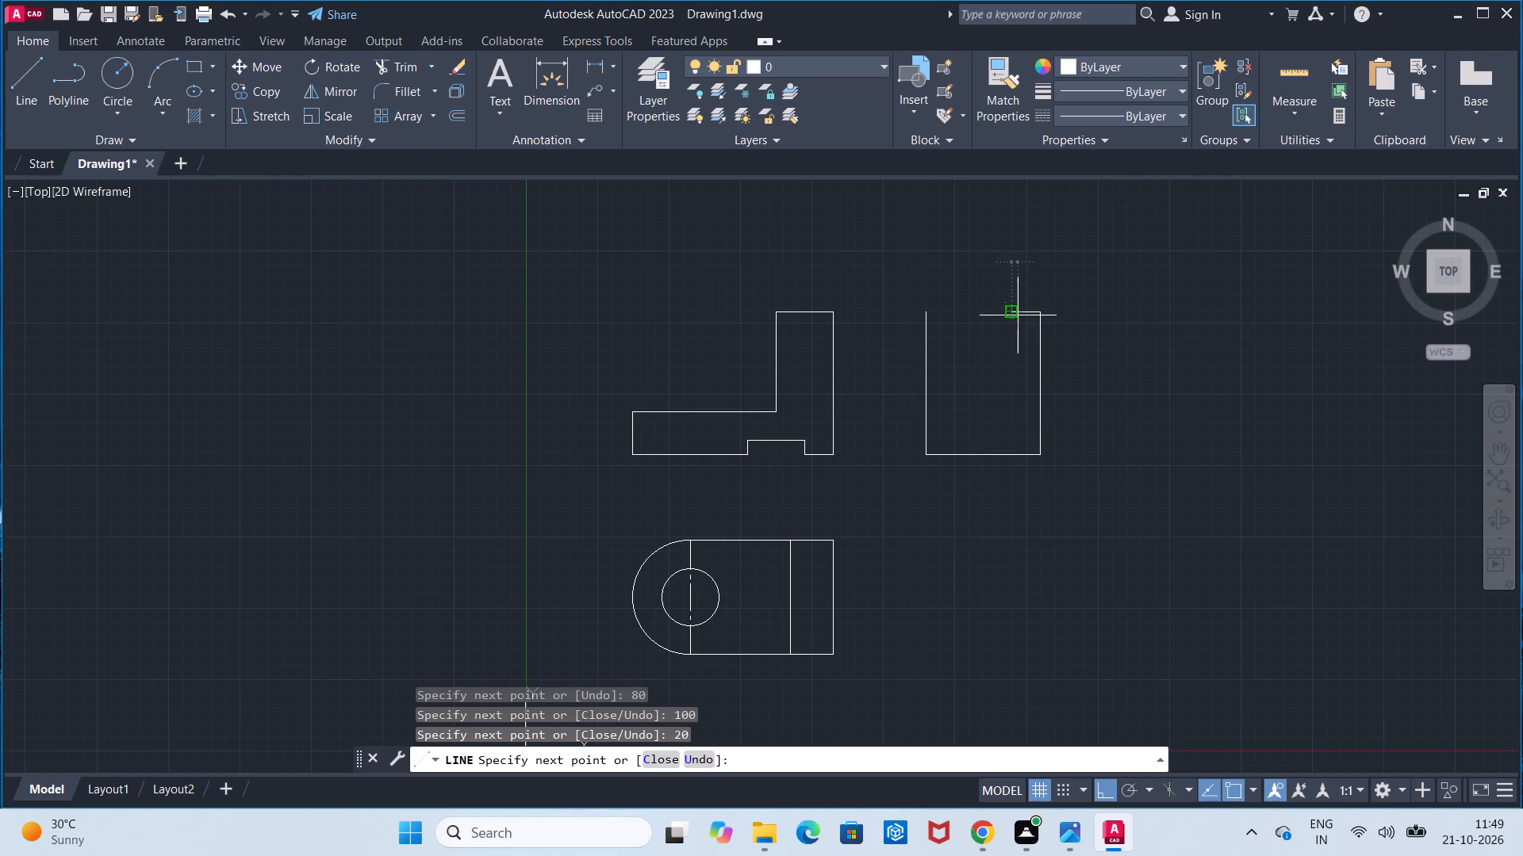
Draw a 20 mm horizontal line inward from the top of the side view's left edge.
left_click(28, 97)
left_click(927, 309)
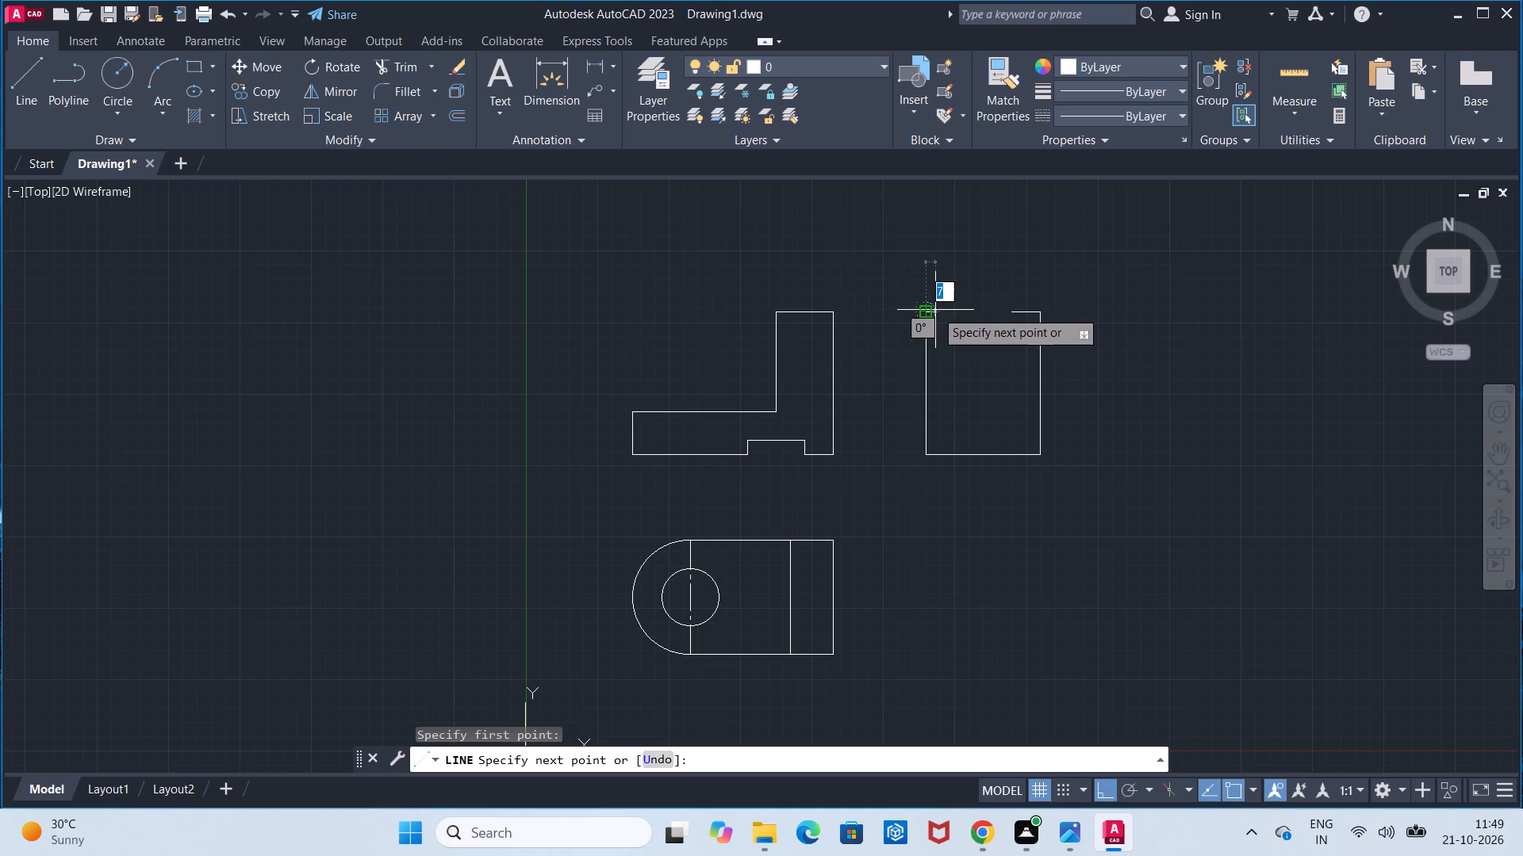
type("20")
key("Return")
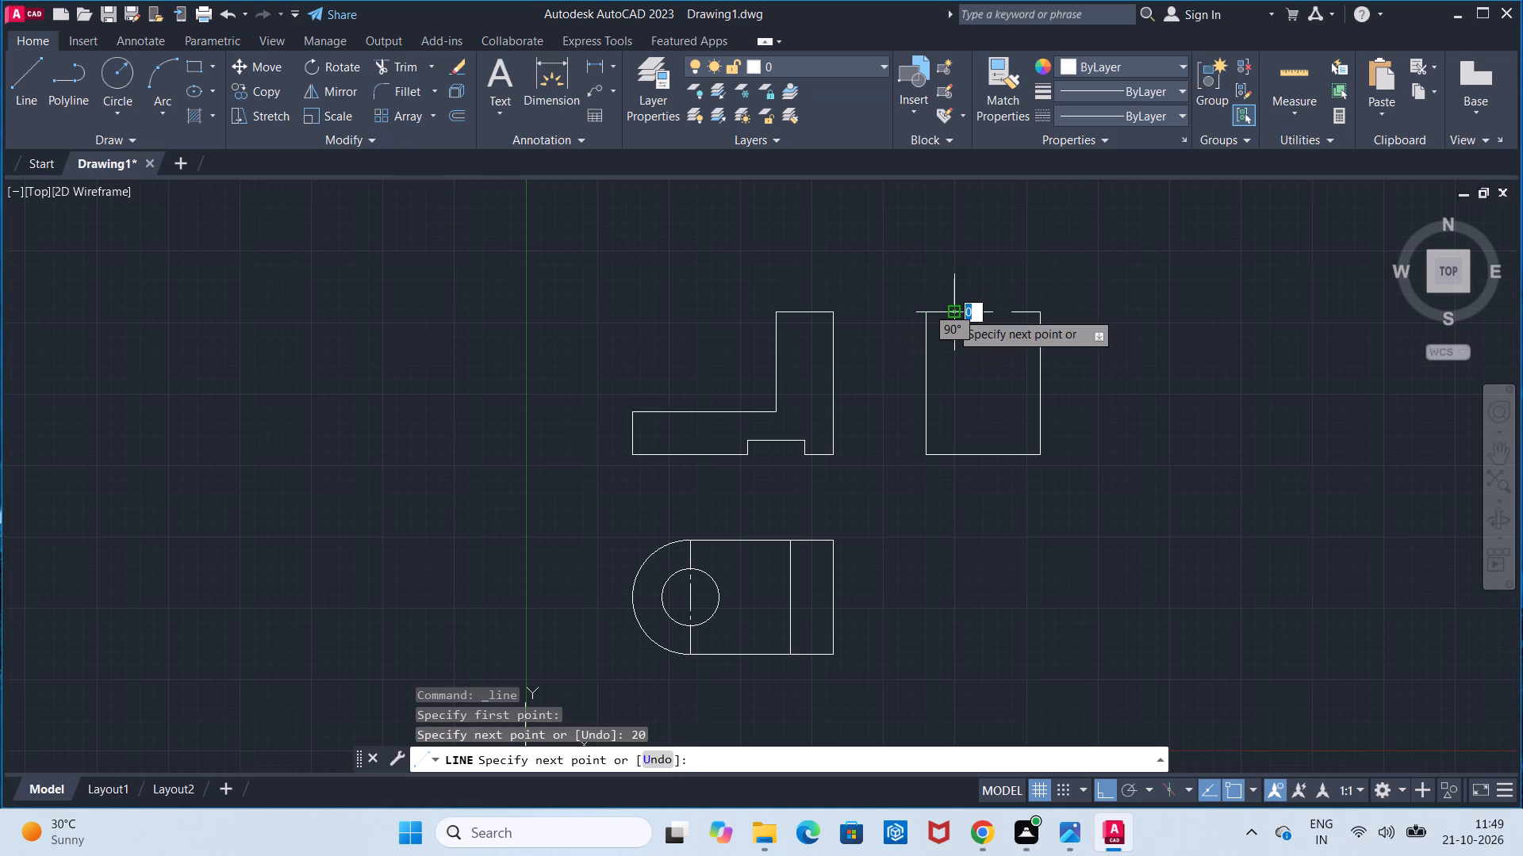
key("Escape")
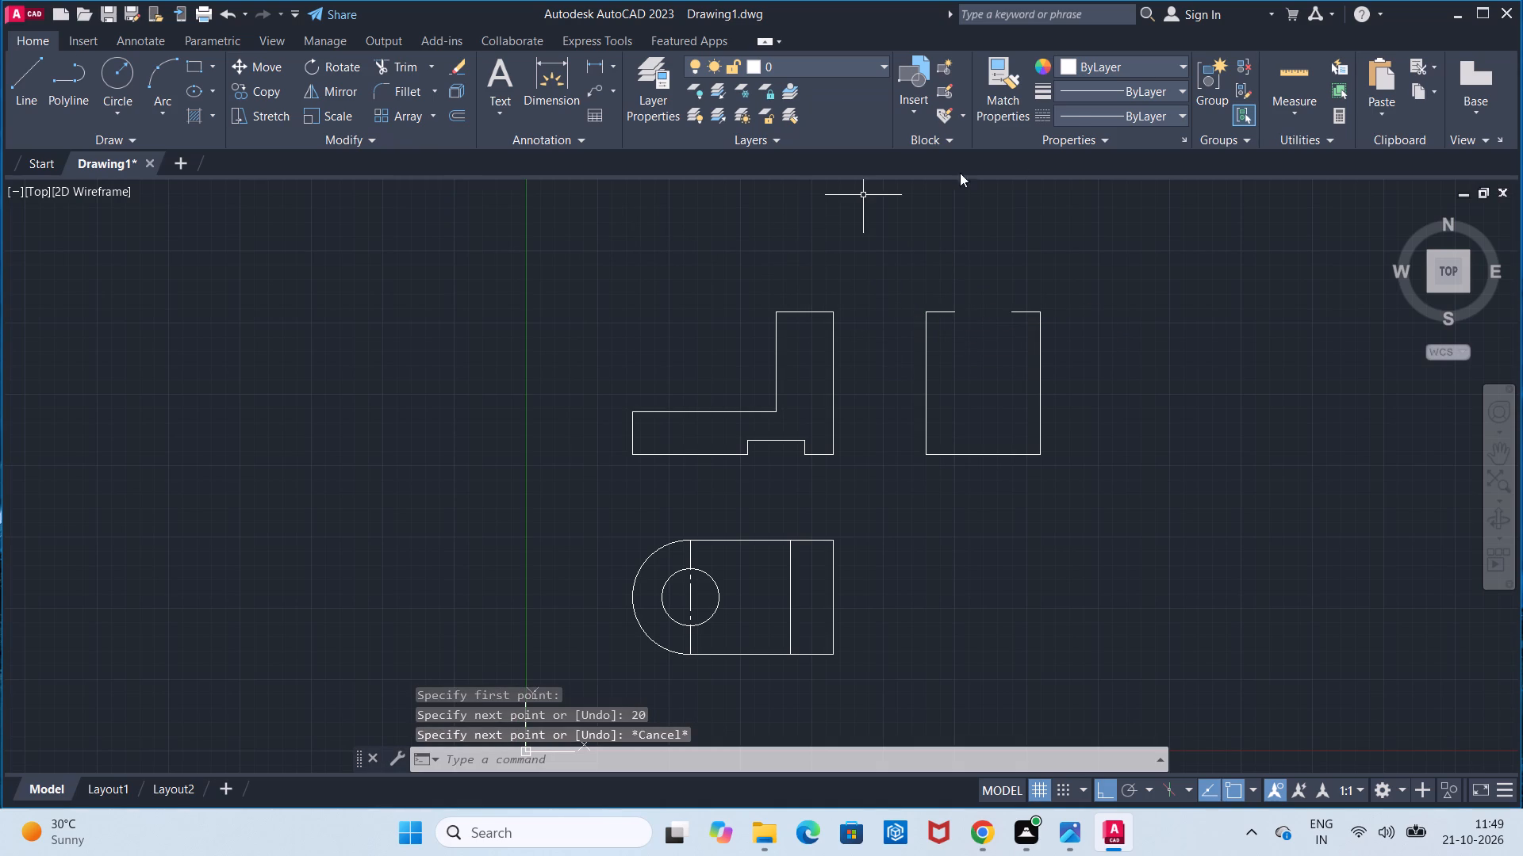
Draw a CENTER-linetype line across the gap in the side view's top edge, joining the two 20 mm segments.
left_click(1076, 124)
left_click(1095, 176)
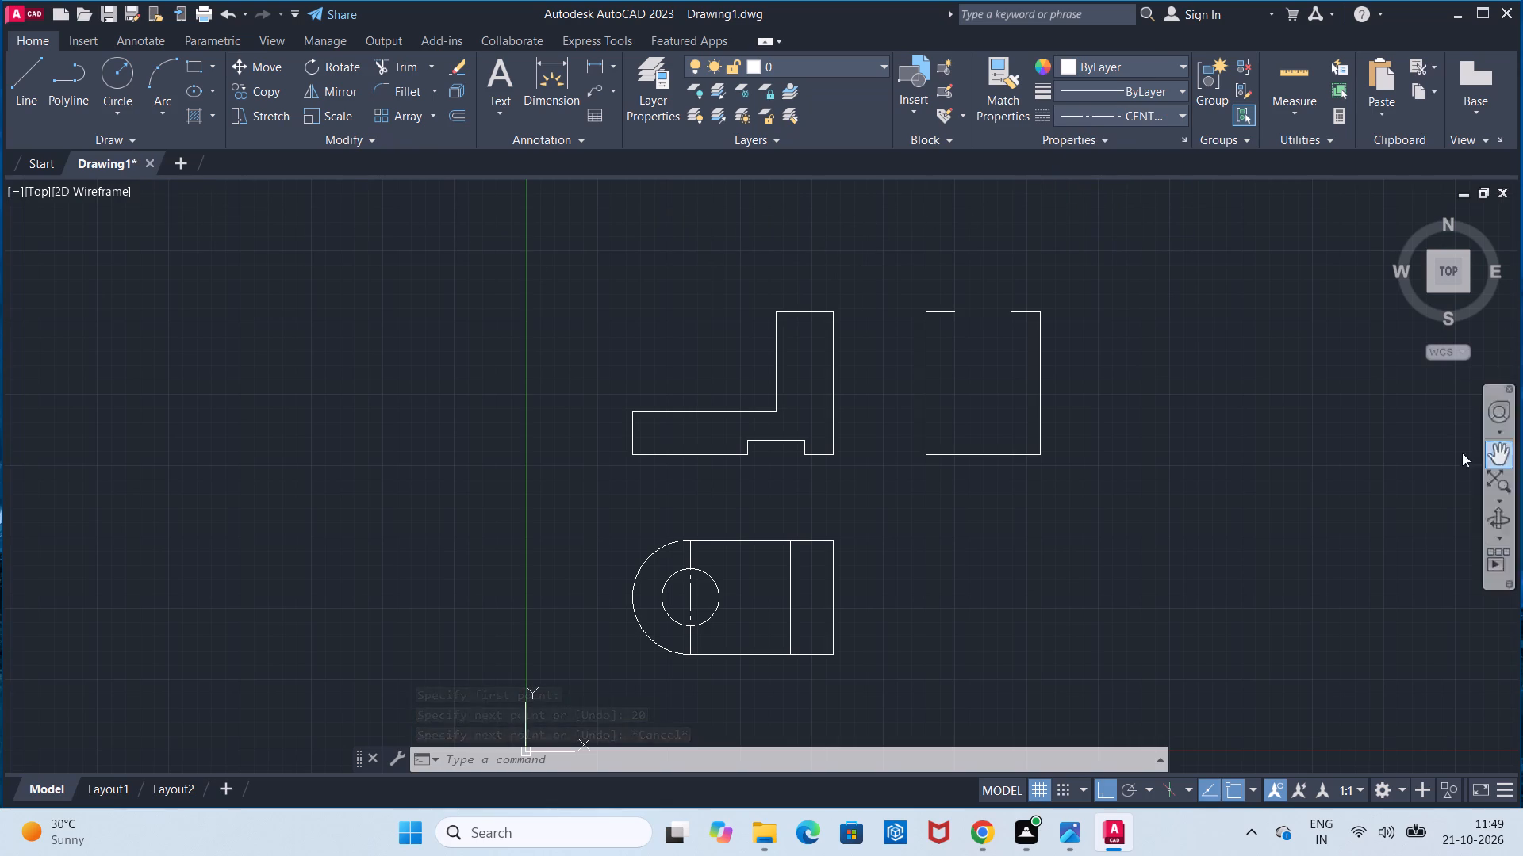
left_click(9, 107)
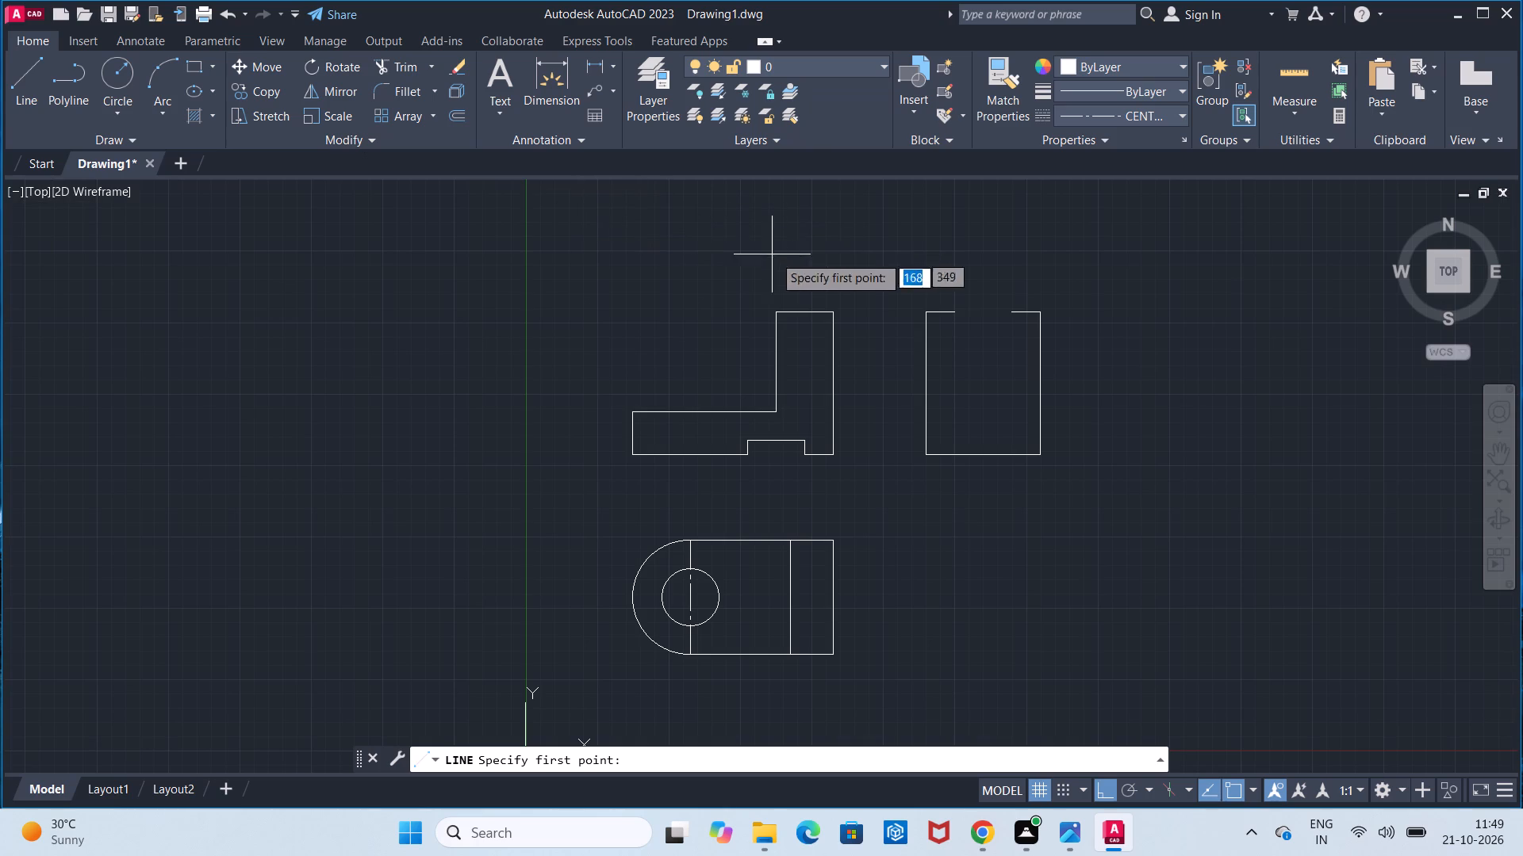
left_click(954, 306)
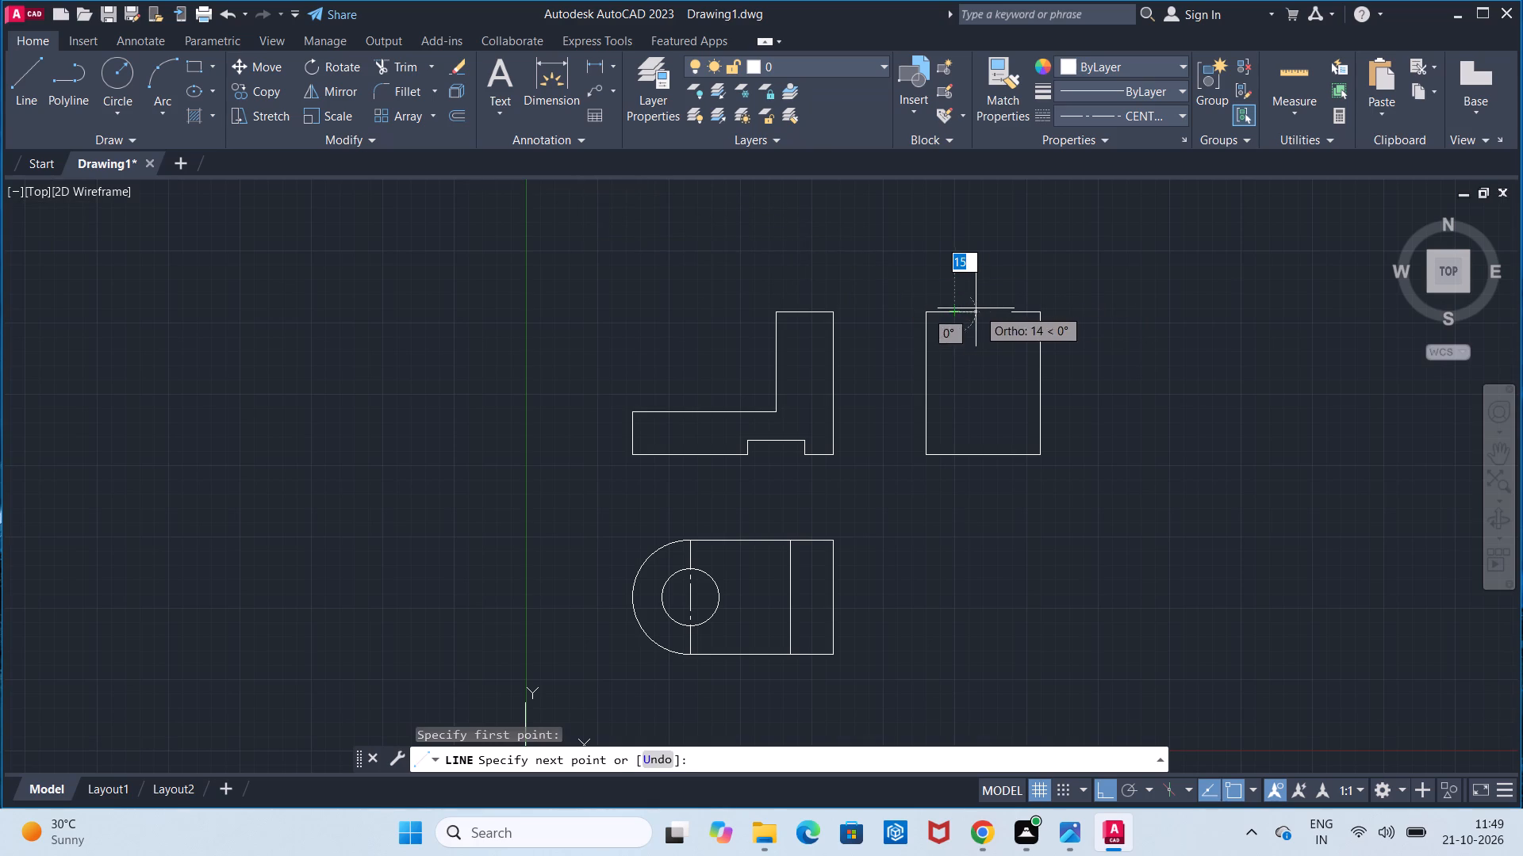
left_click(1007, 308)
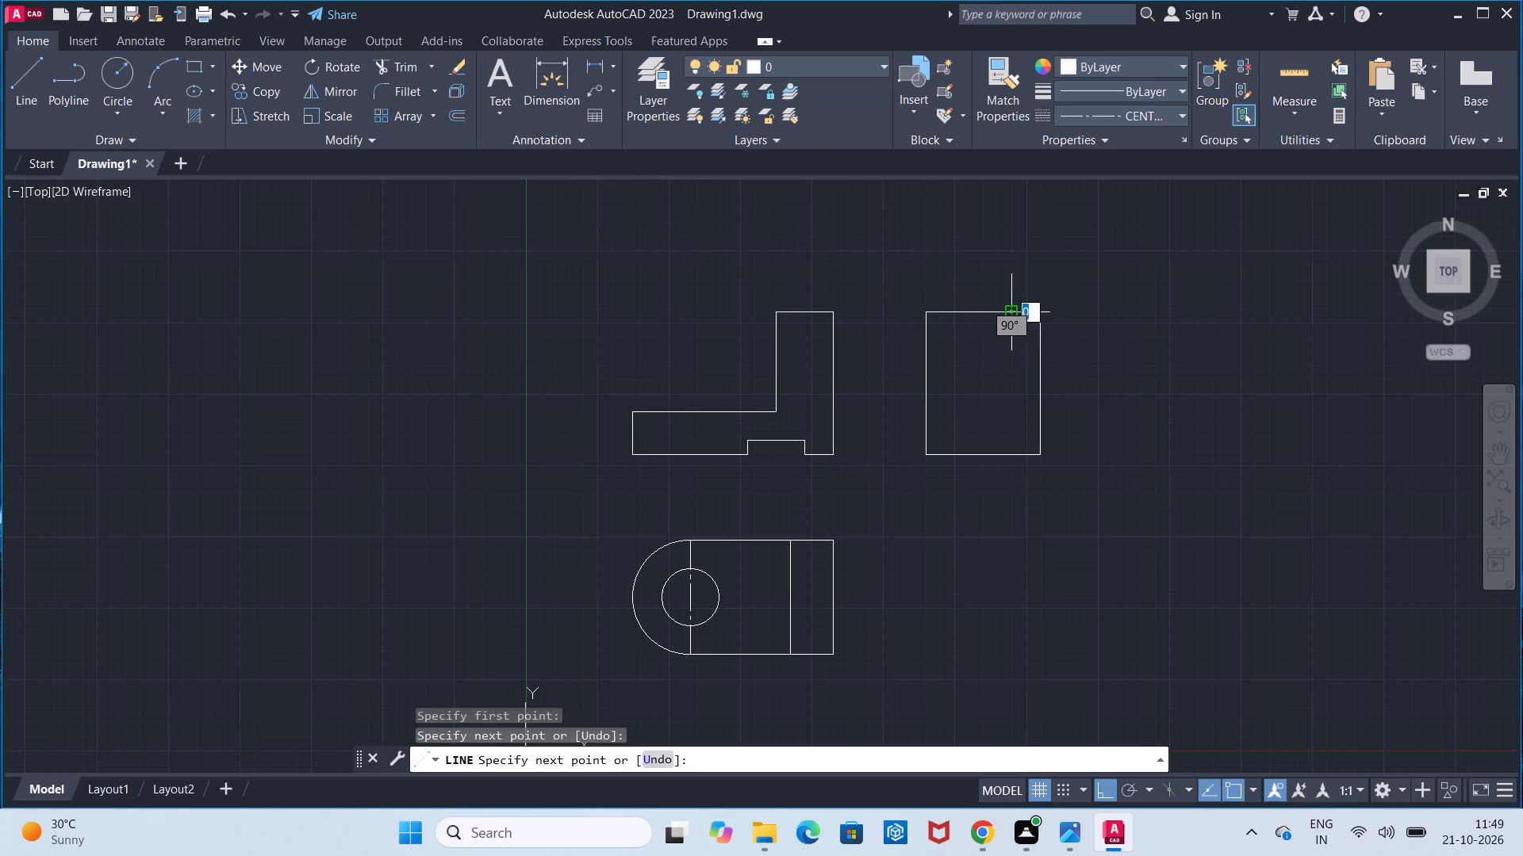
key("Escape")
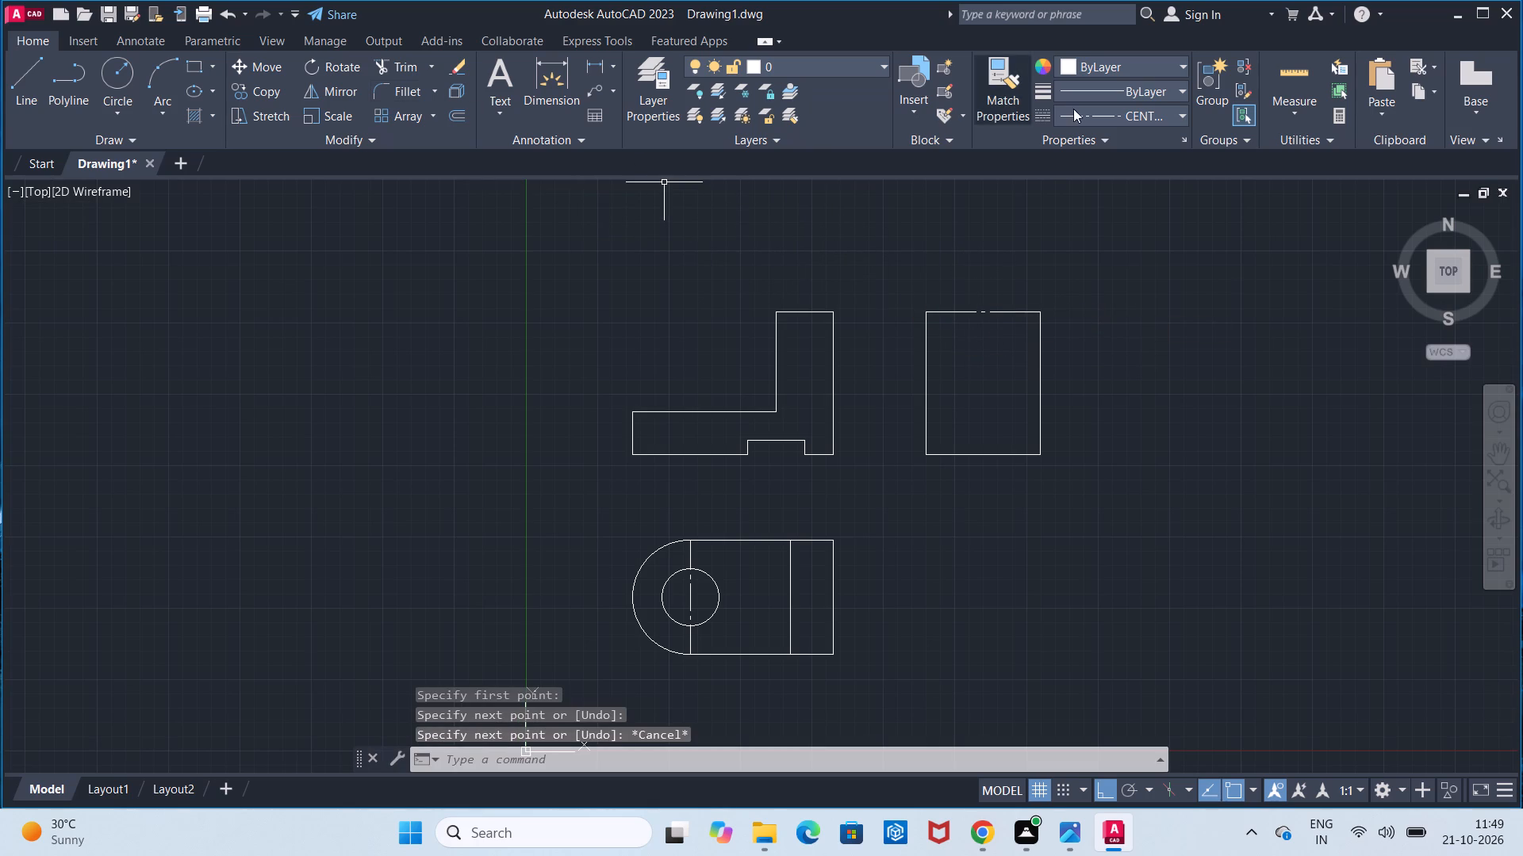
Restore the ByLayer linetype and draw a circle of radius 20 mm centred on the midpoint of the side view's top centre line.
left_click(1084, 109)
left_click(1094, 147)
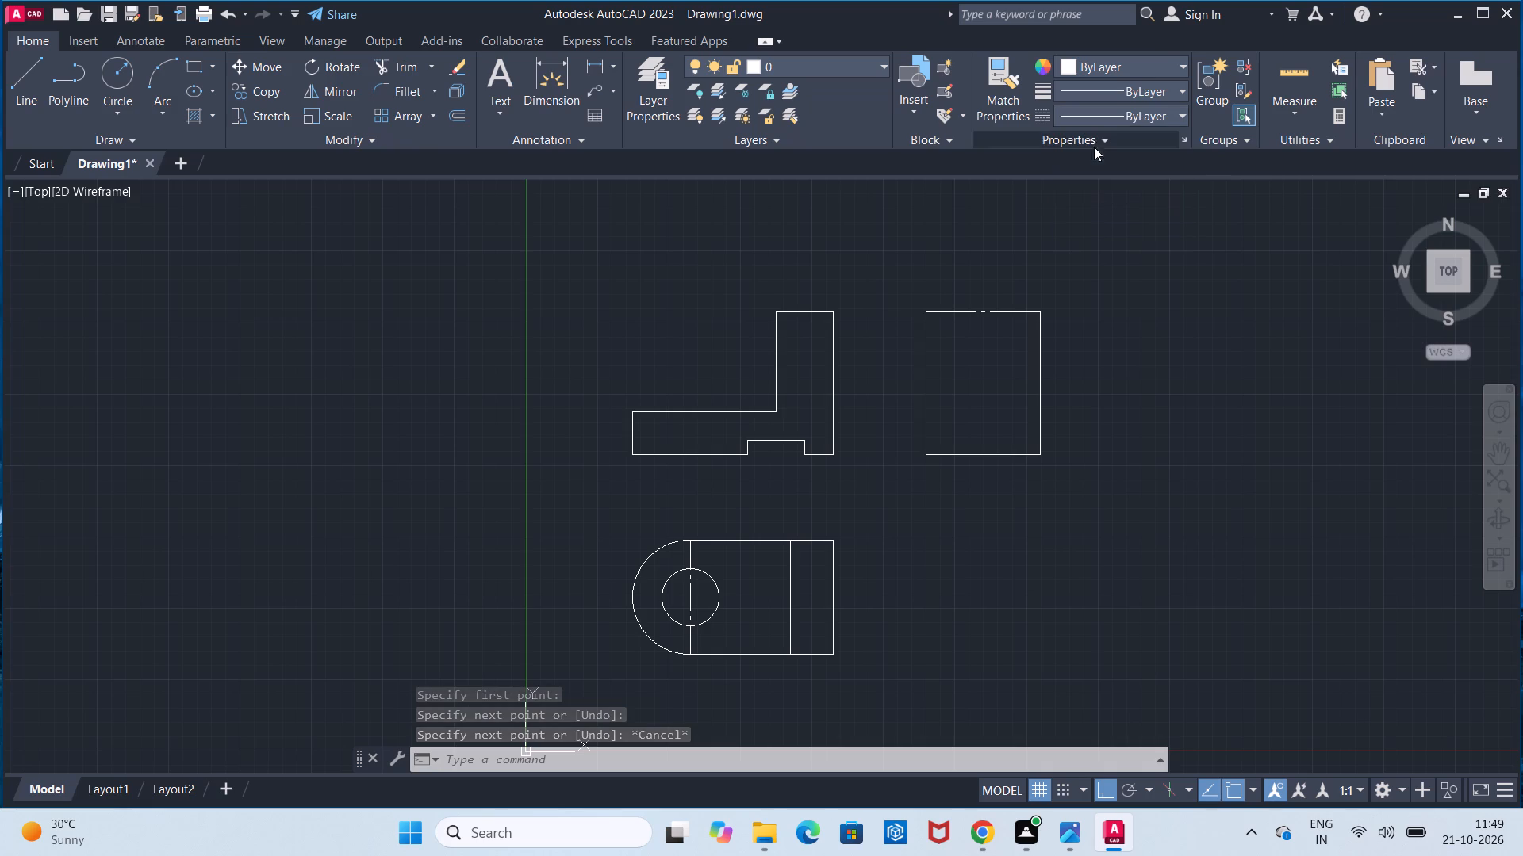
left_click(126, 70)
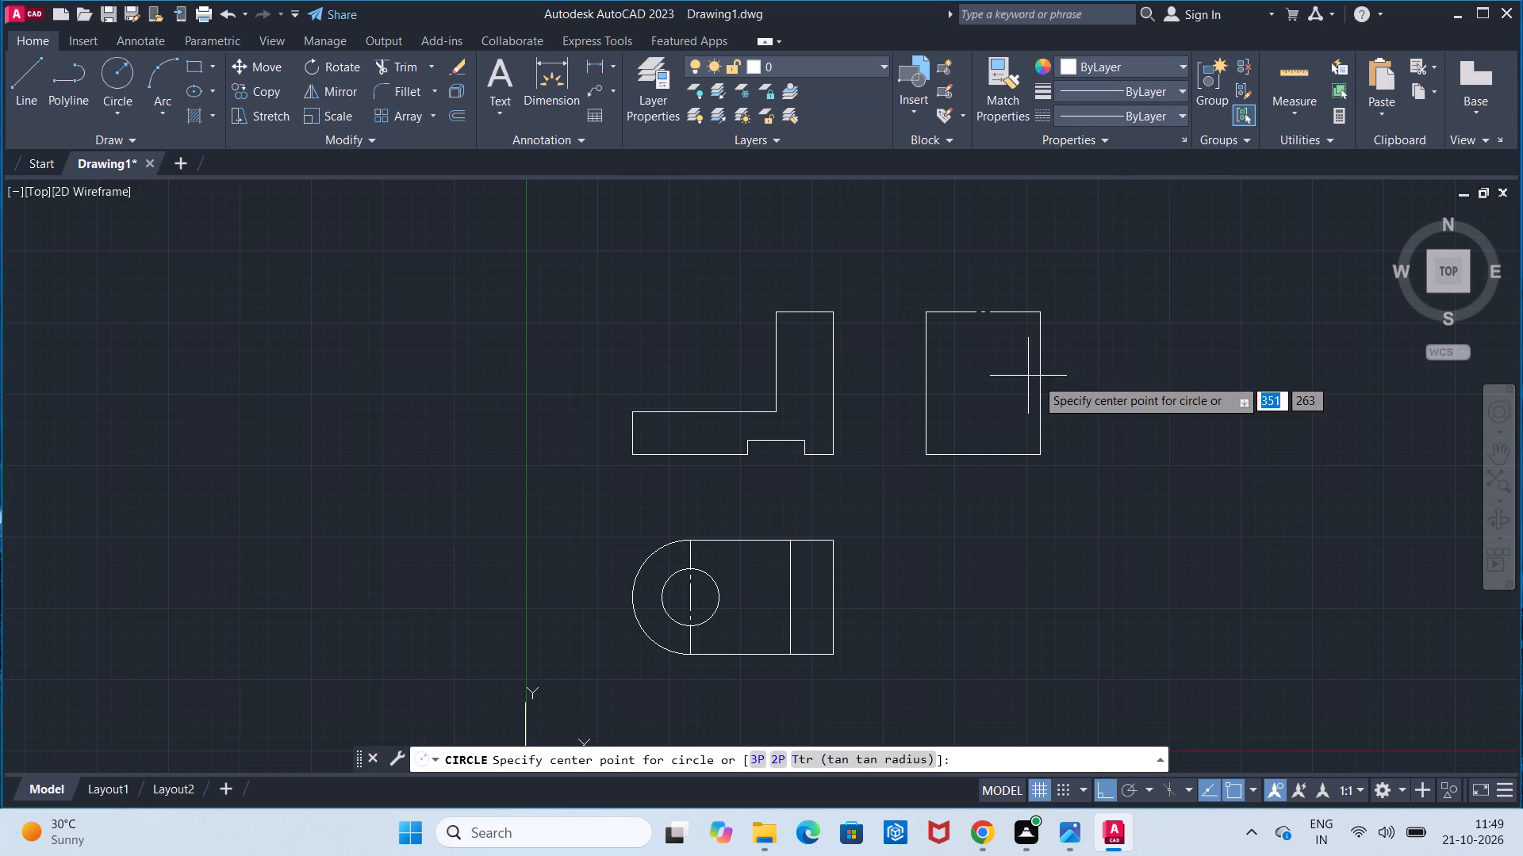
left_click(984, 315)
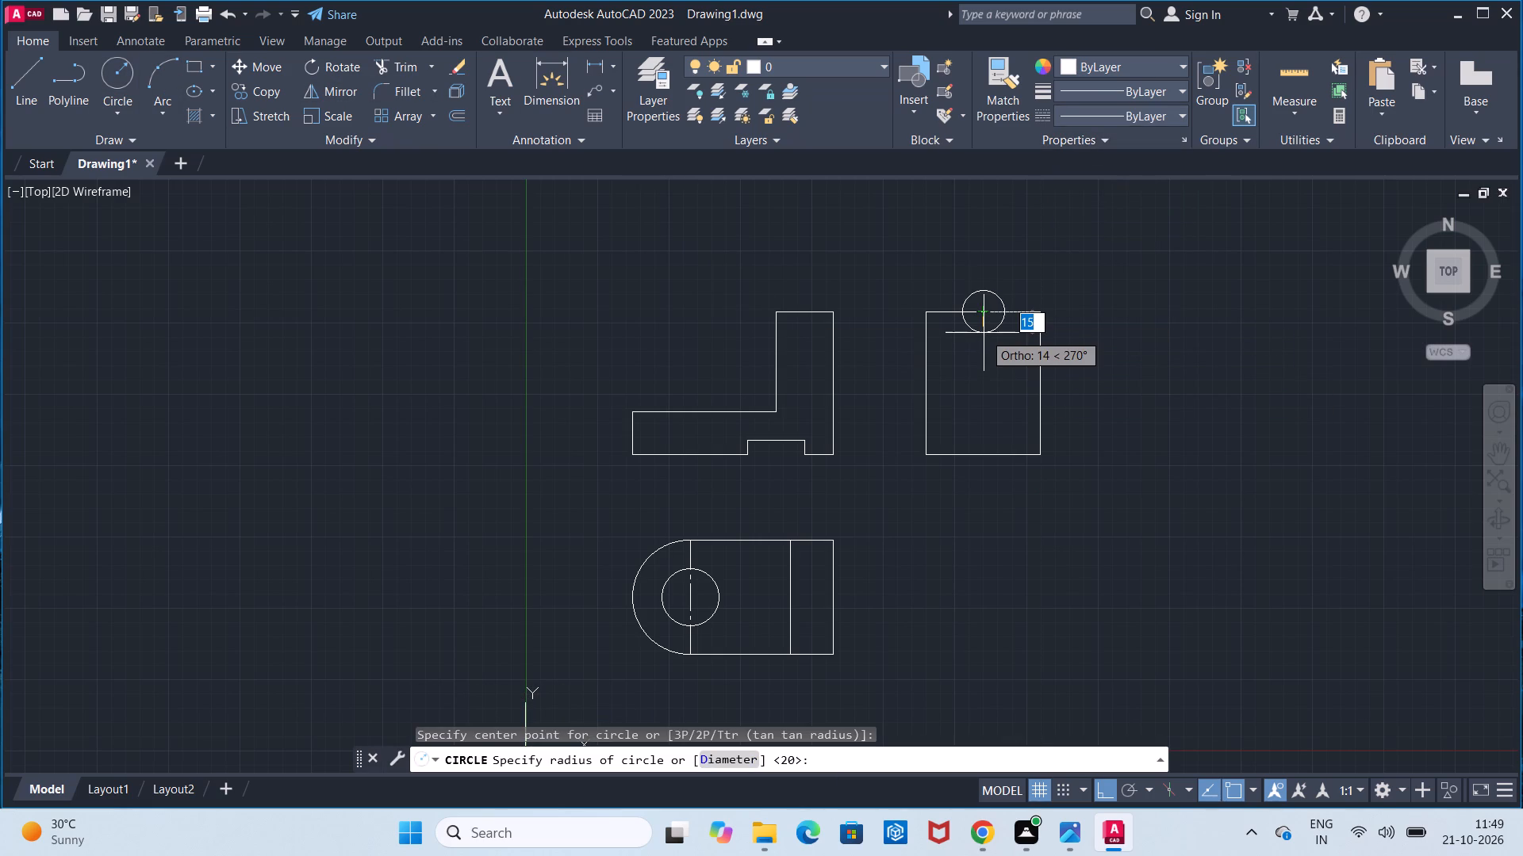
type("20")
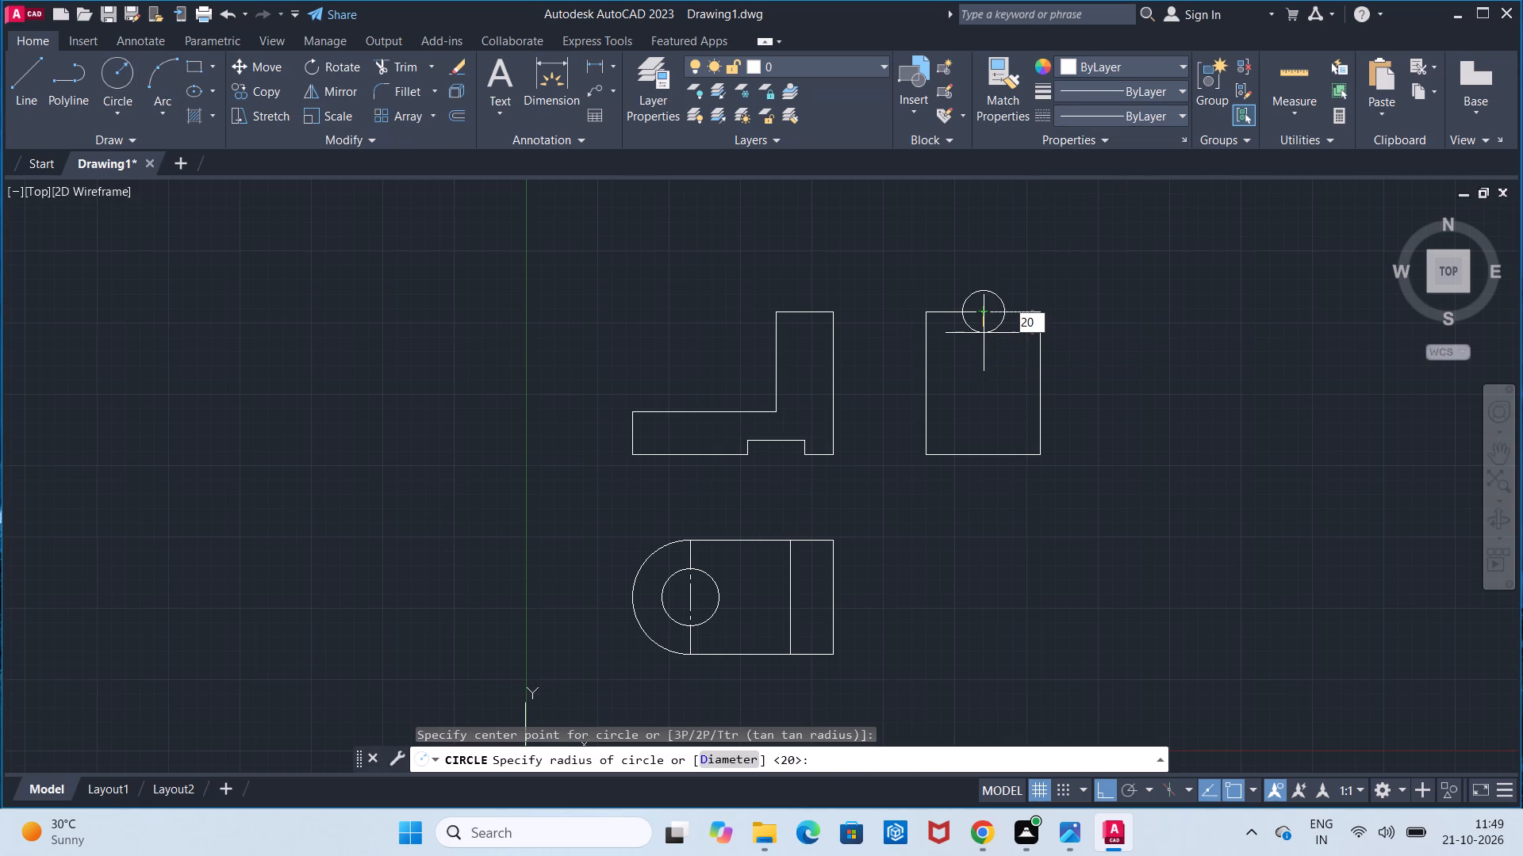
key("Return")
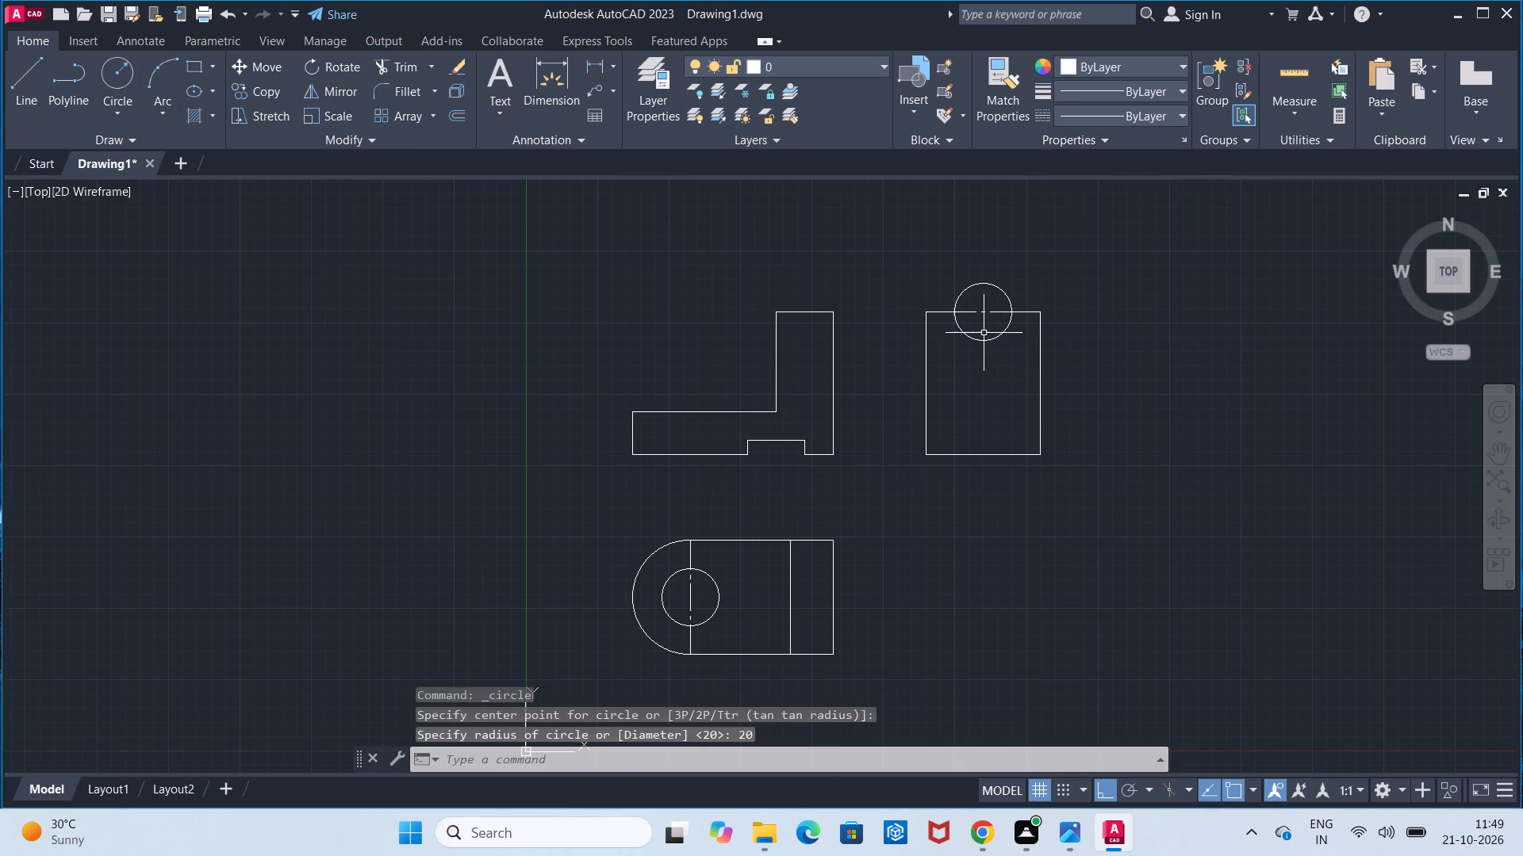
Trim away the half of the circle above the side view's top edge.
left_click(392, 75)
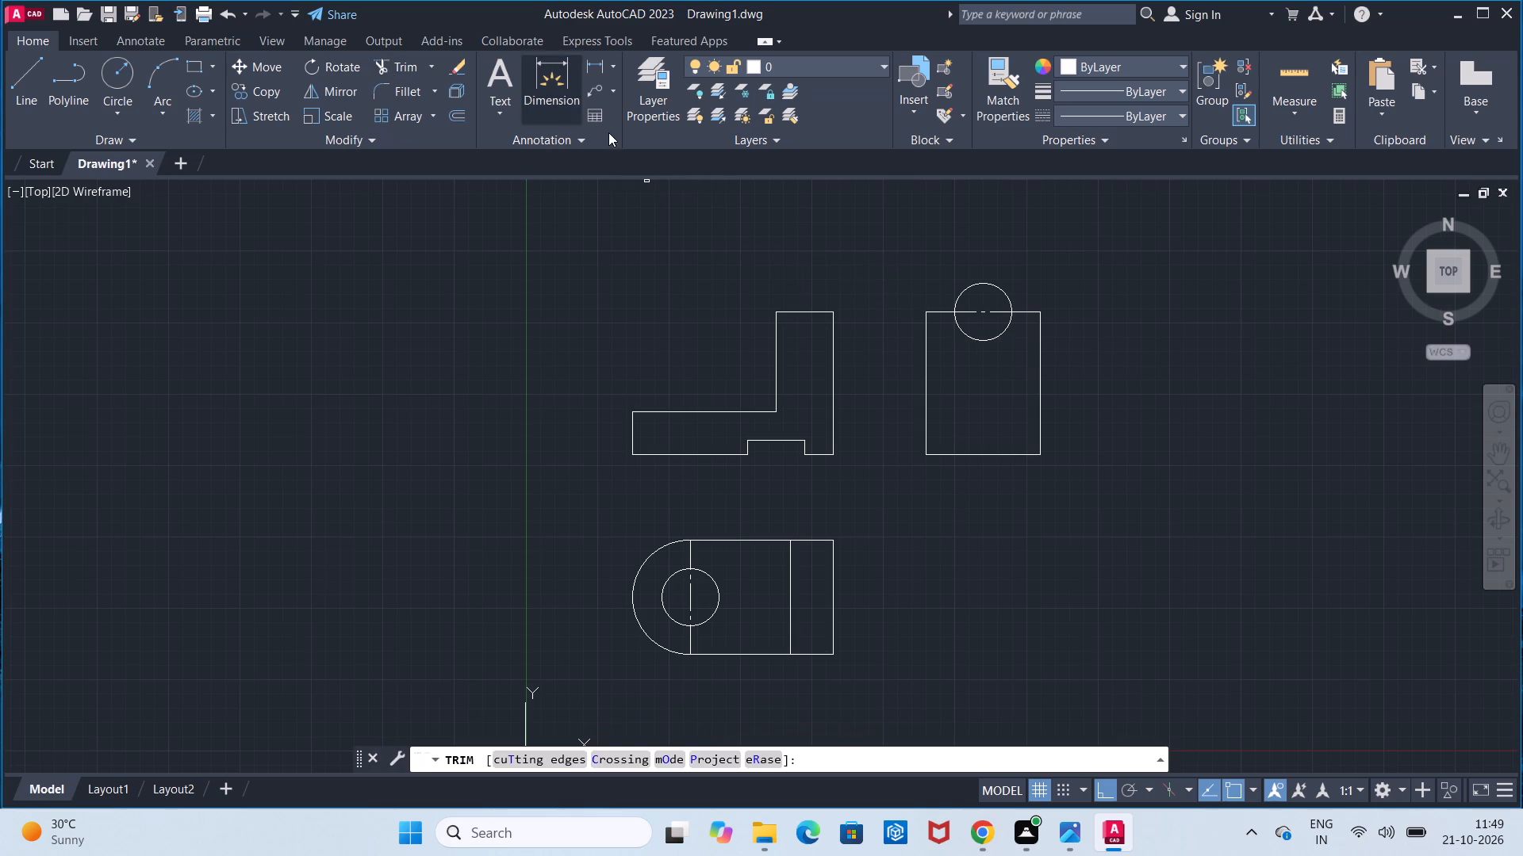
left_click(997, 286)
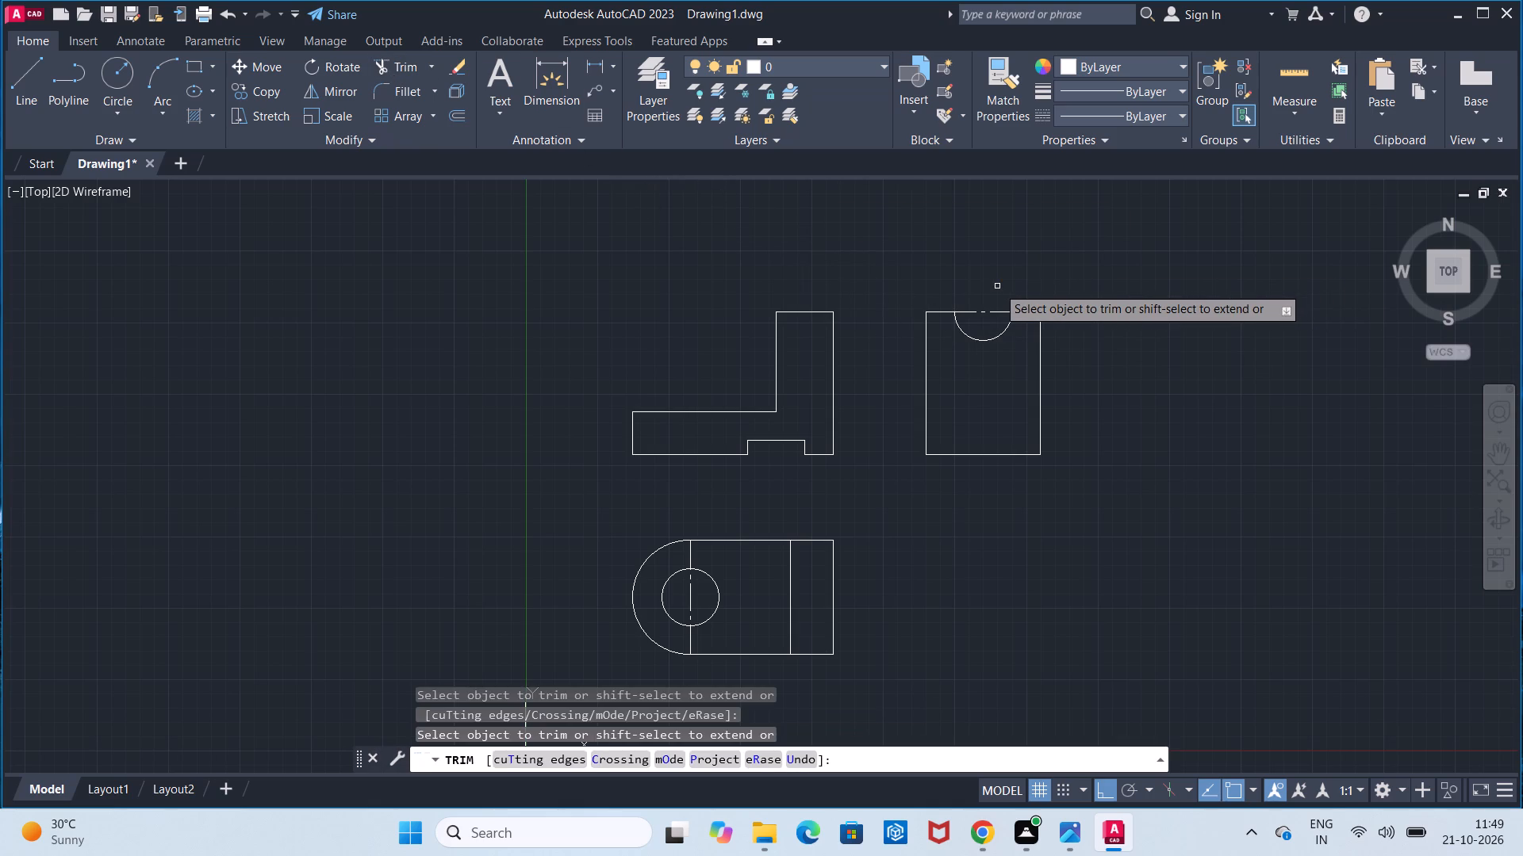
key("Escape")
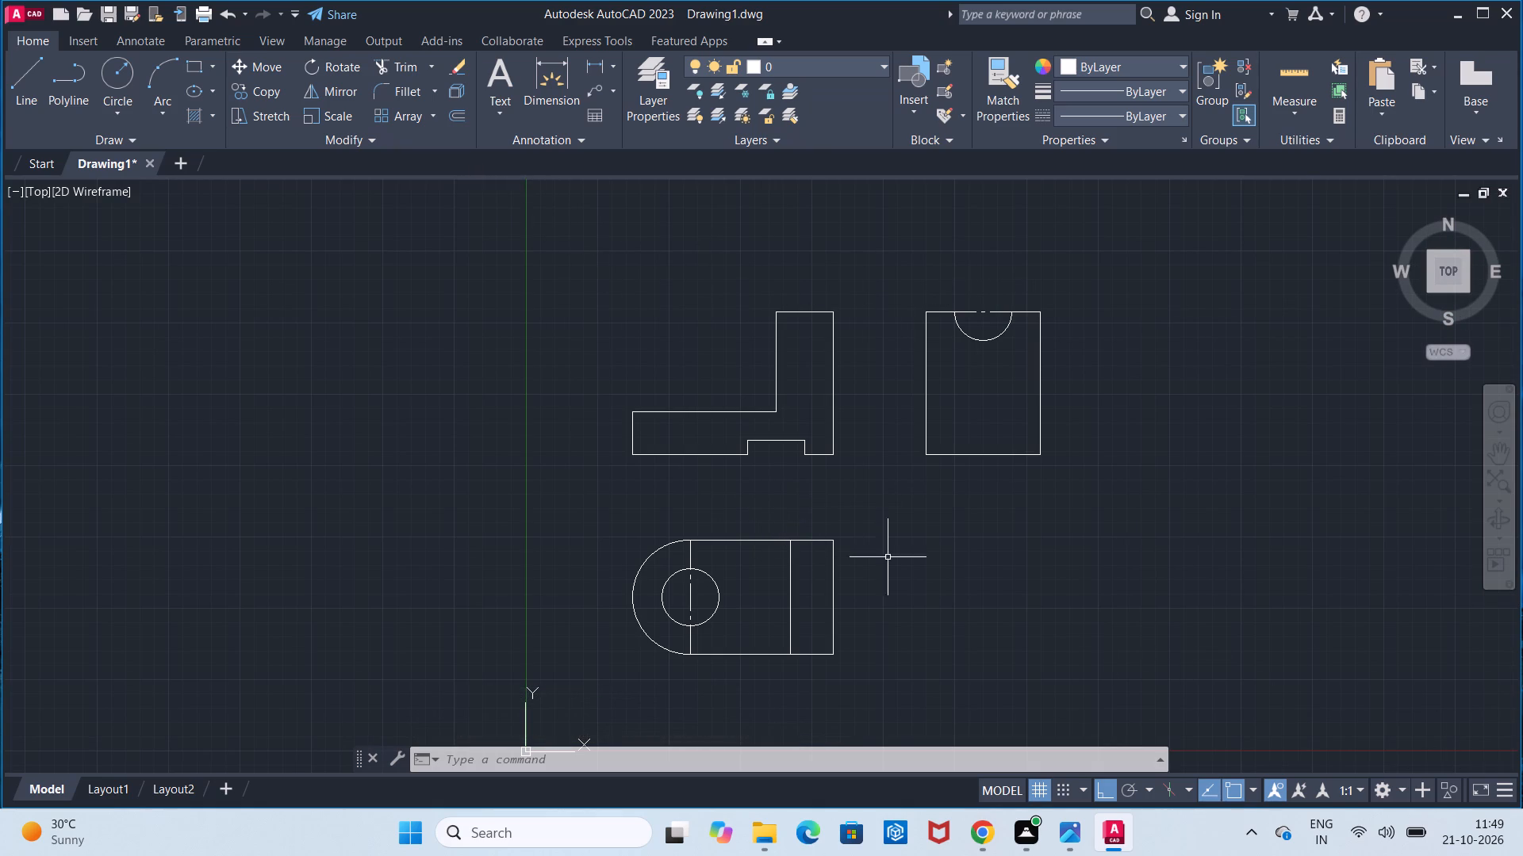
Draw a horizontal line across the side view, from left edge to right edge, level with the L-shape's step.
left_click(13, 108)
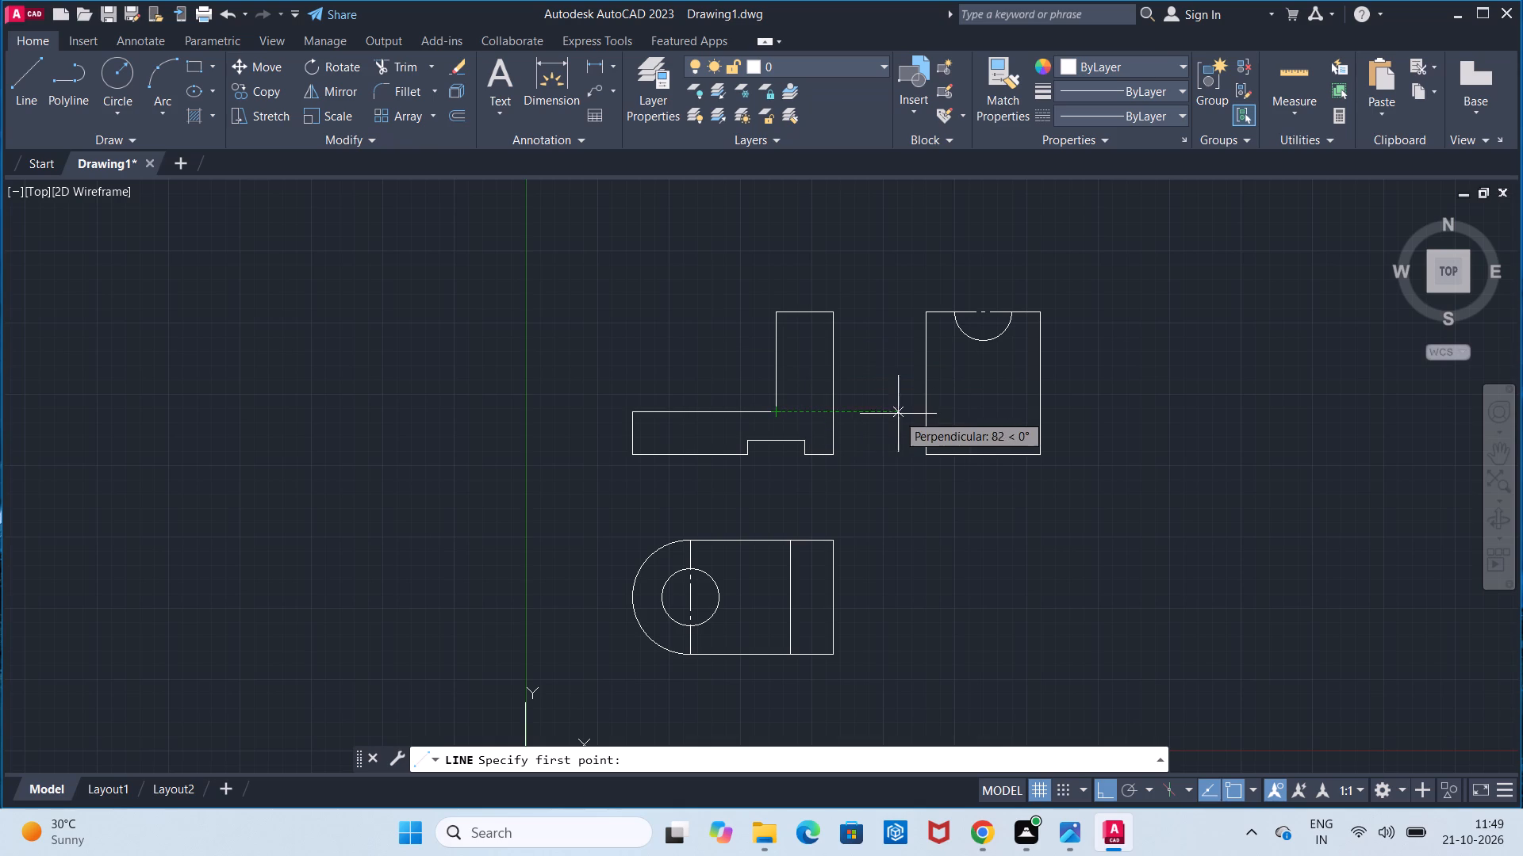
left_click(931, 414)
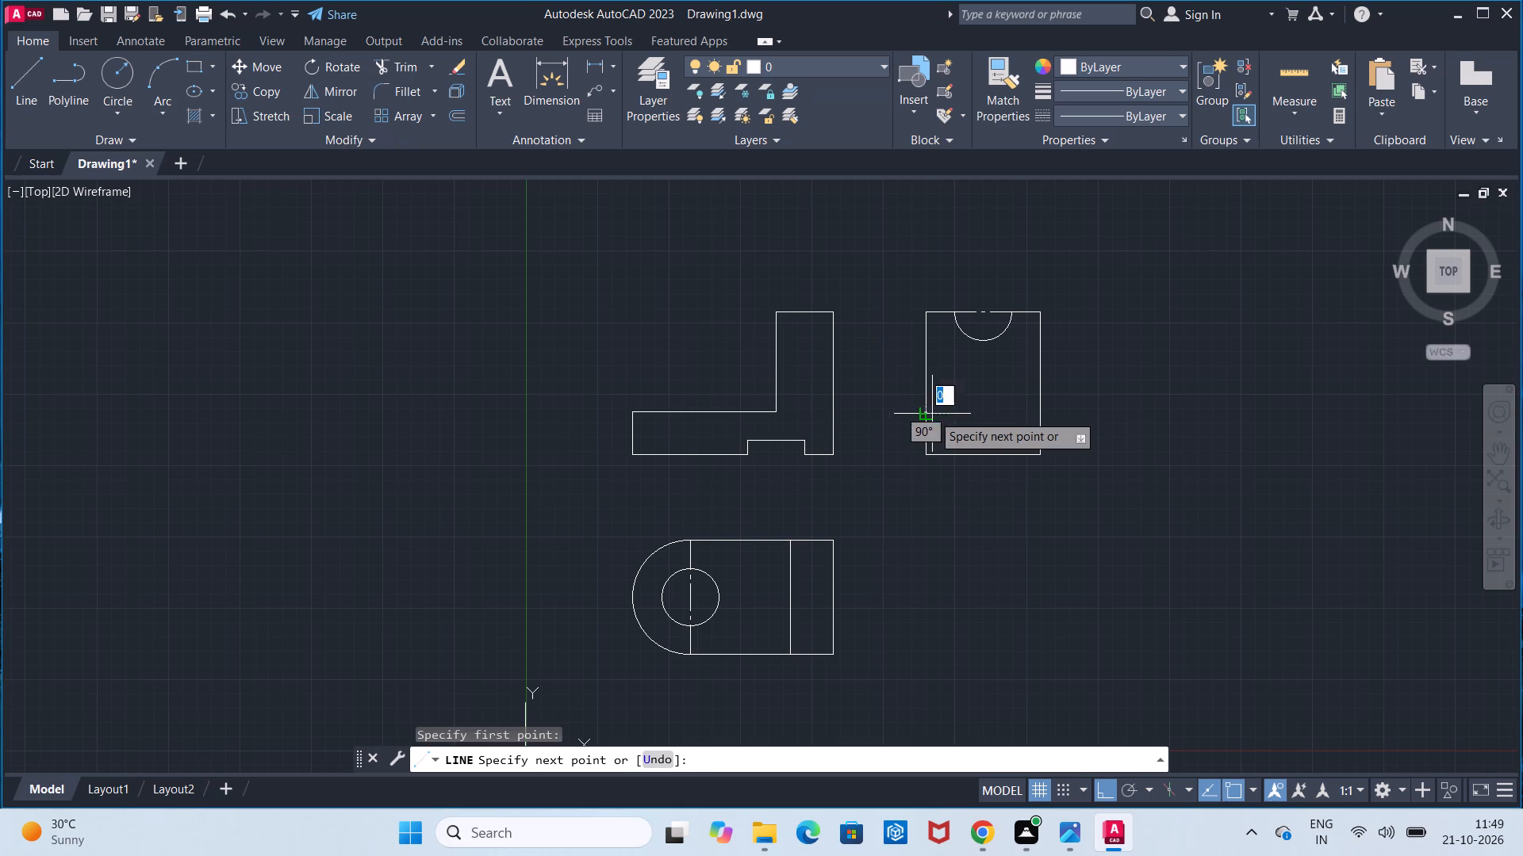
left_click(1037, 416)
key("Escape")
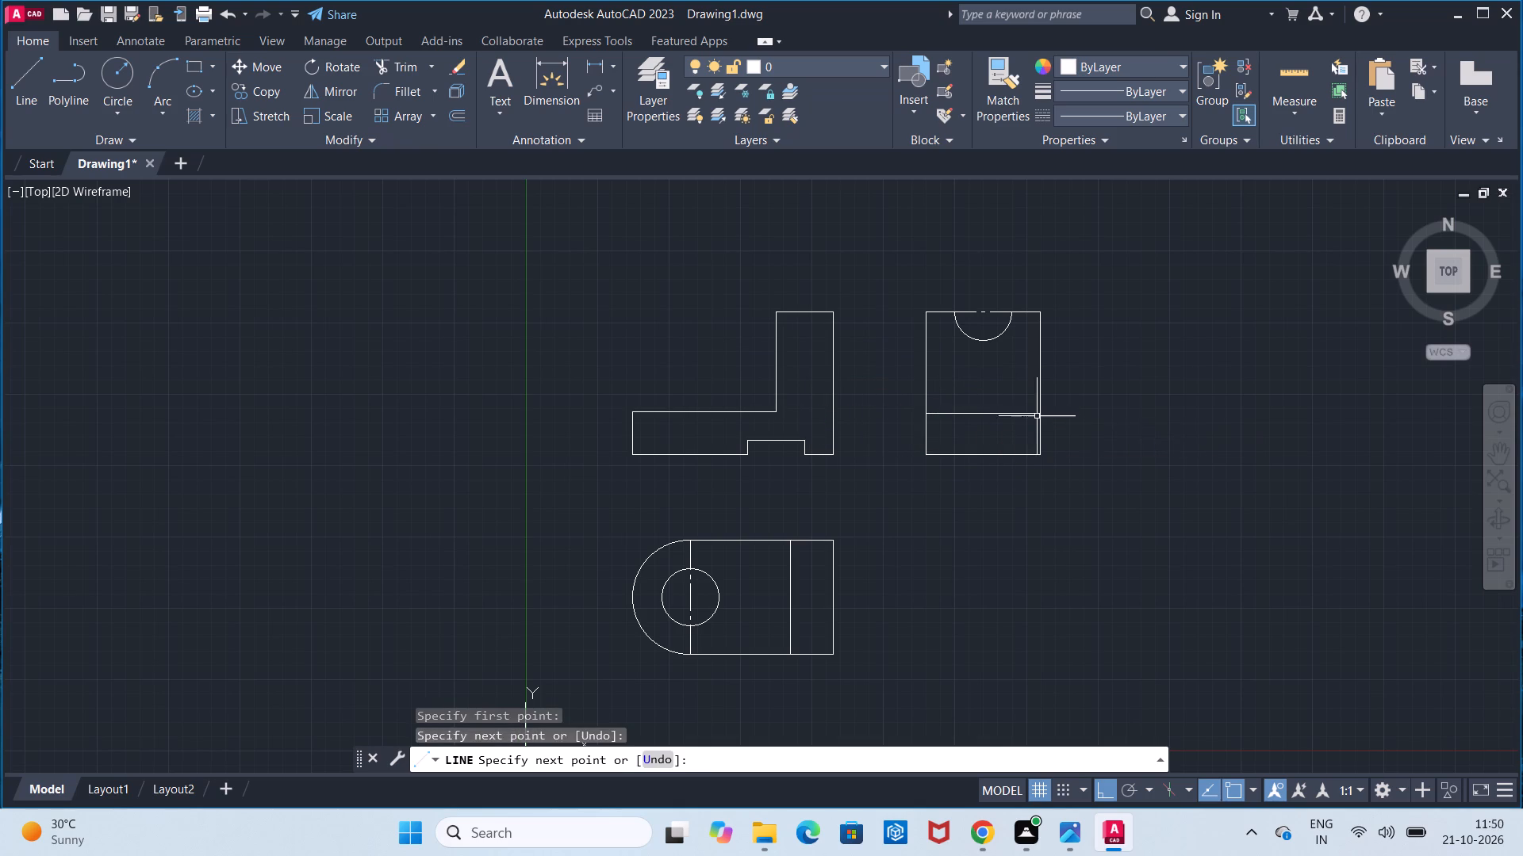
Measure the height of the side view's lower band and of the L-shape's short left edge using linear dimensions.
left_click(600, 76)
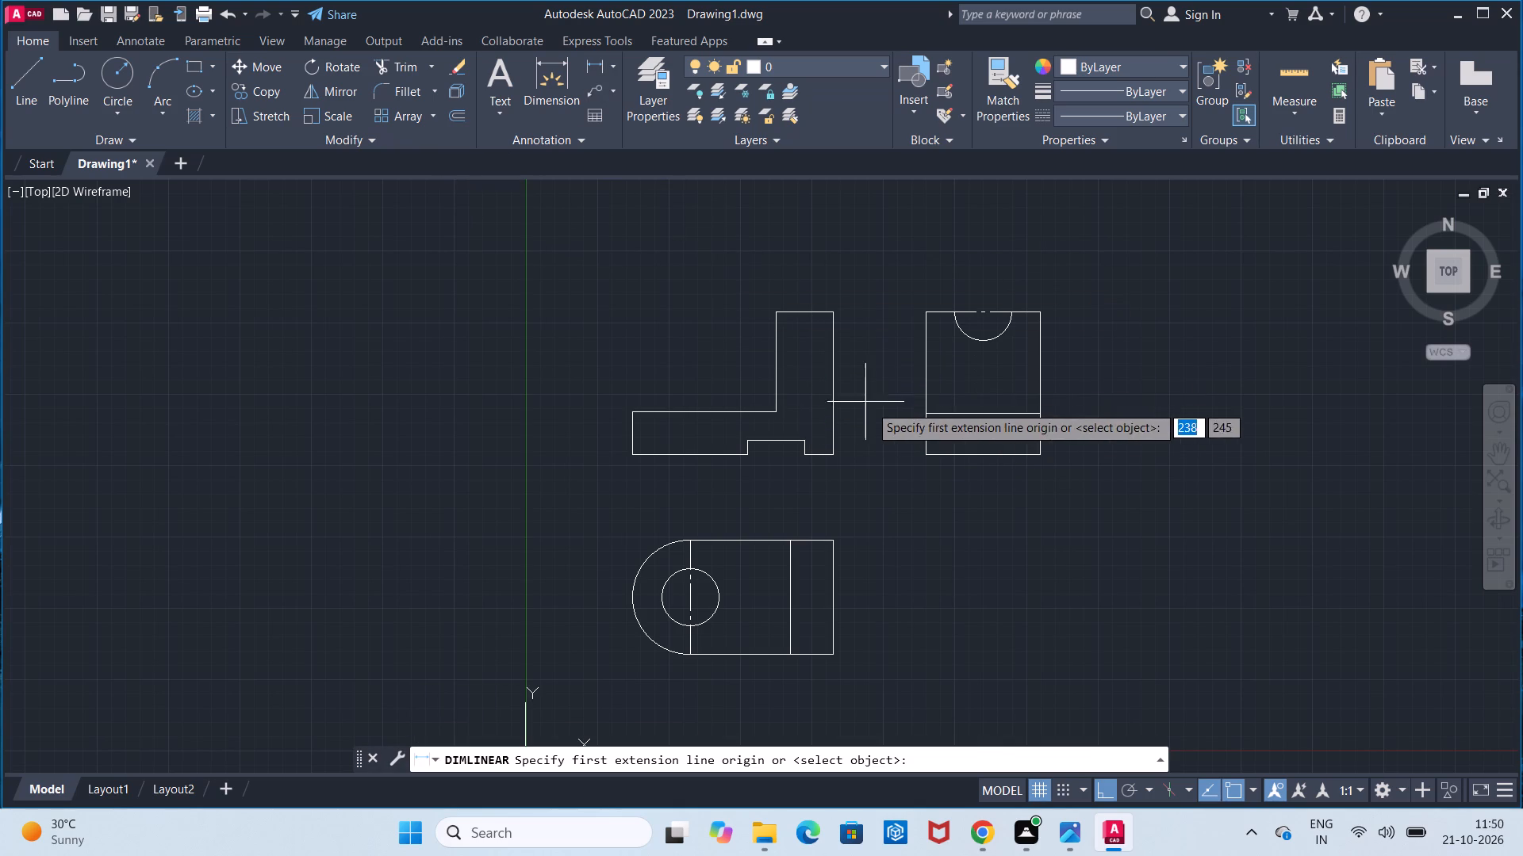
left_click(926, 409)
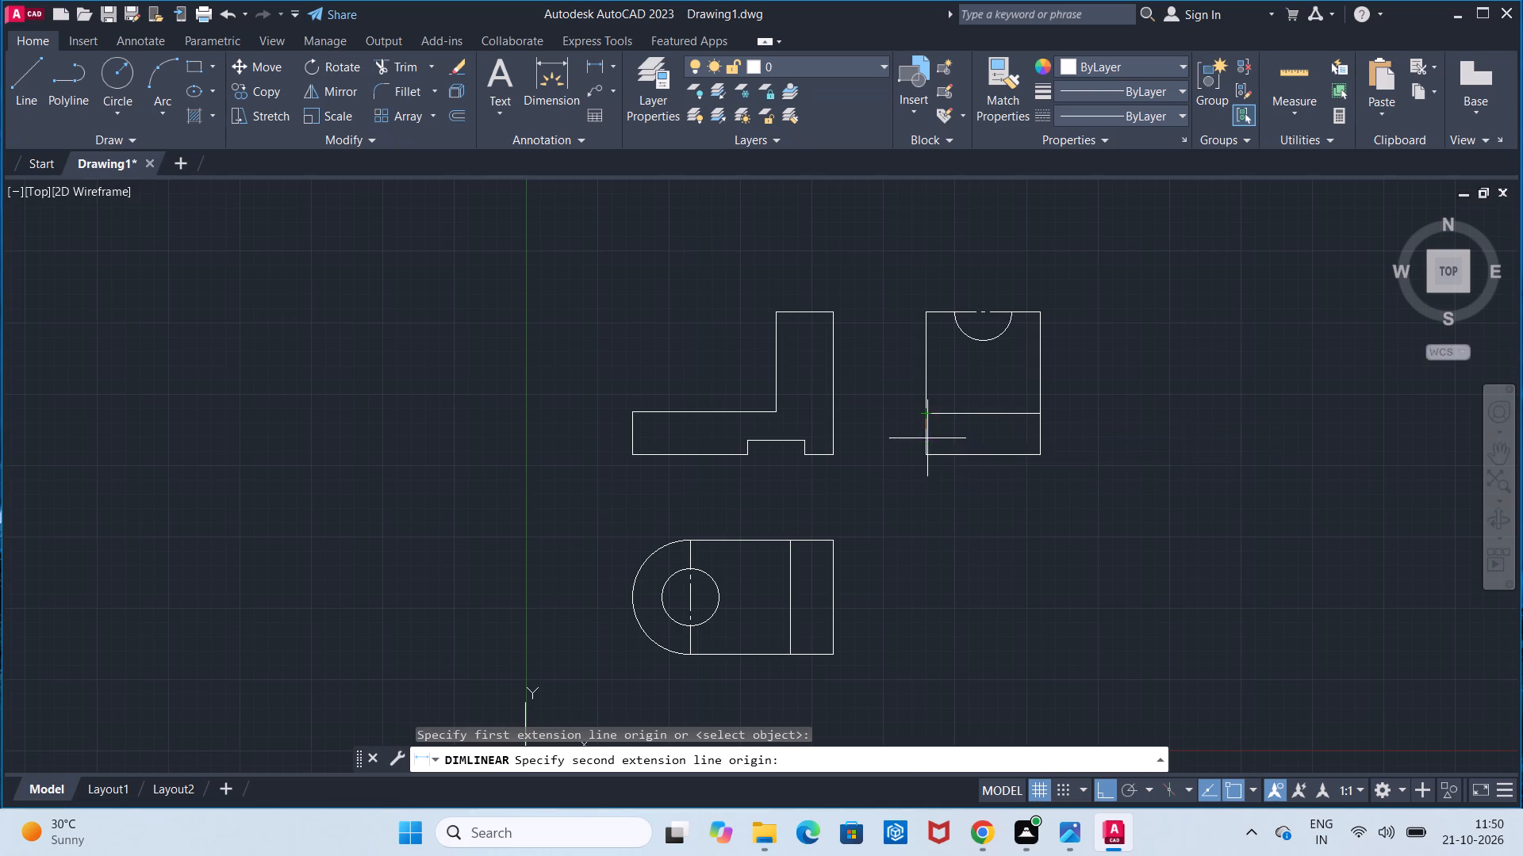
left_click(927, 454)
key("Escape")
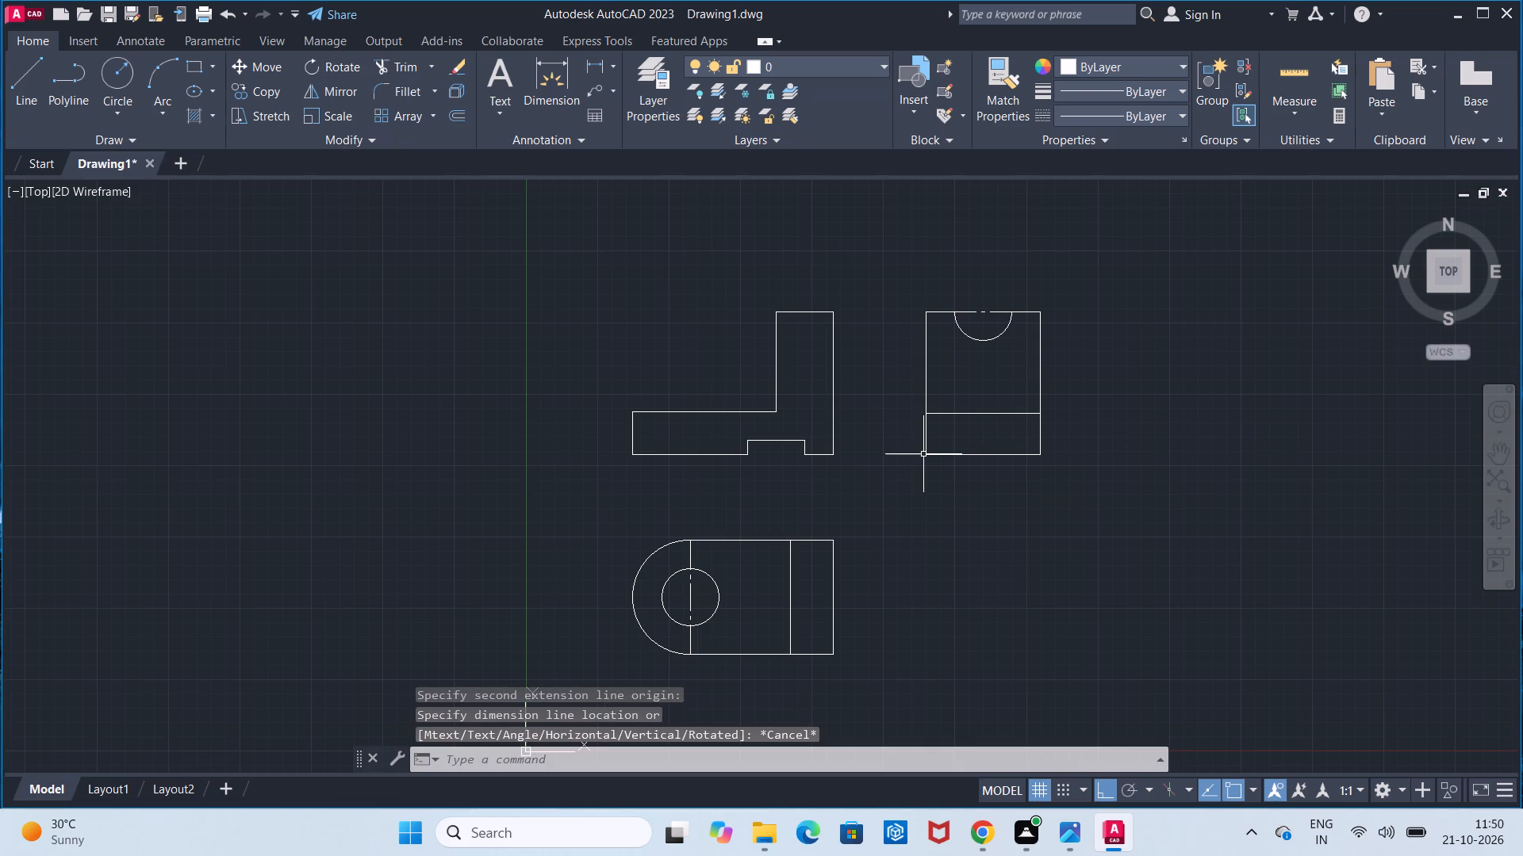
scroll(934, 437, "up", 1)
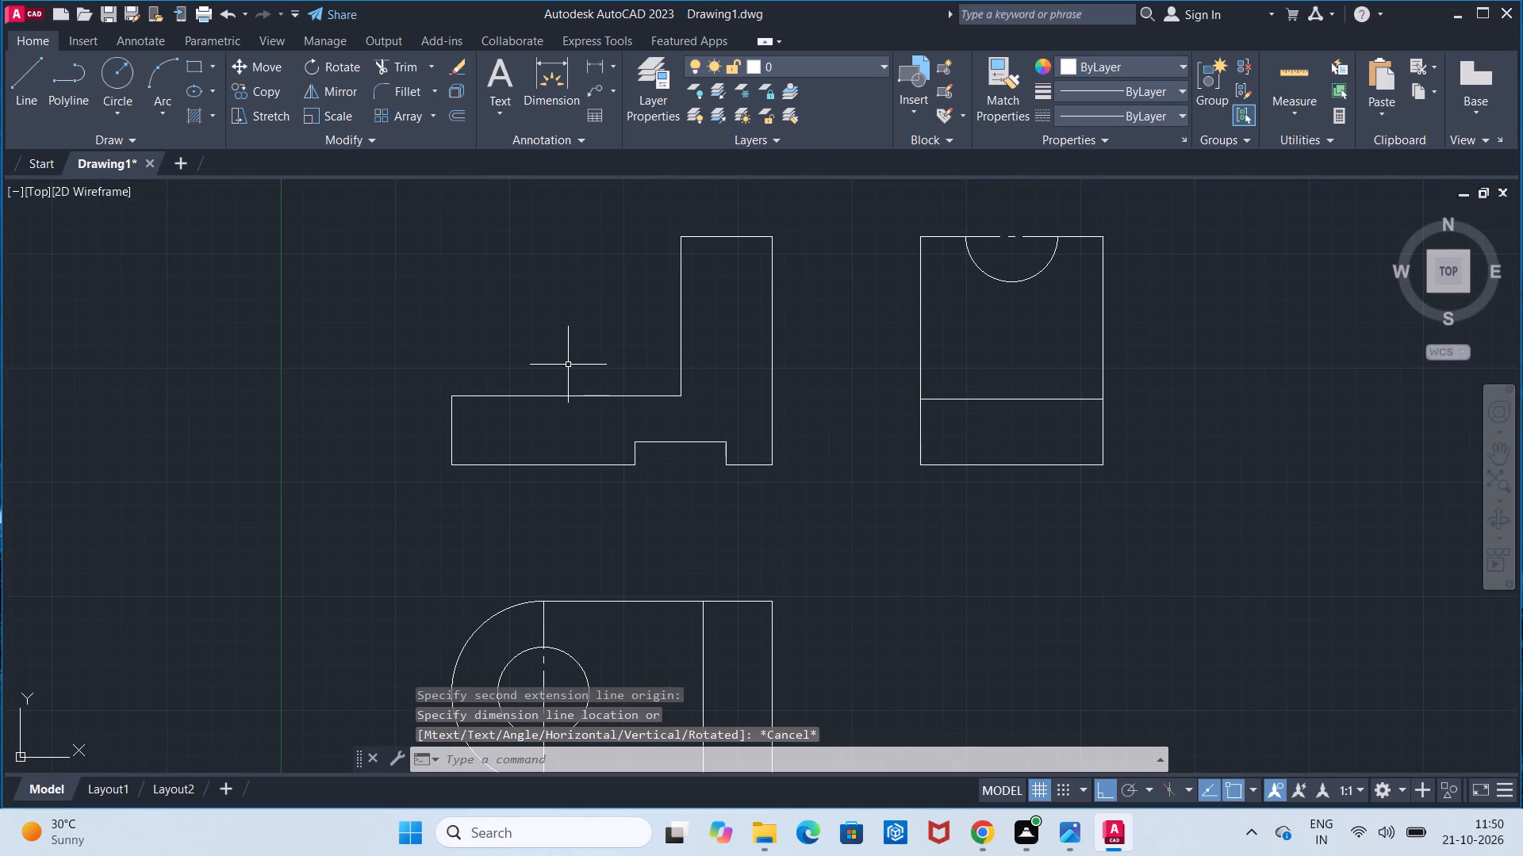
left_click(597, 71)
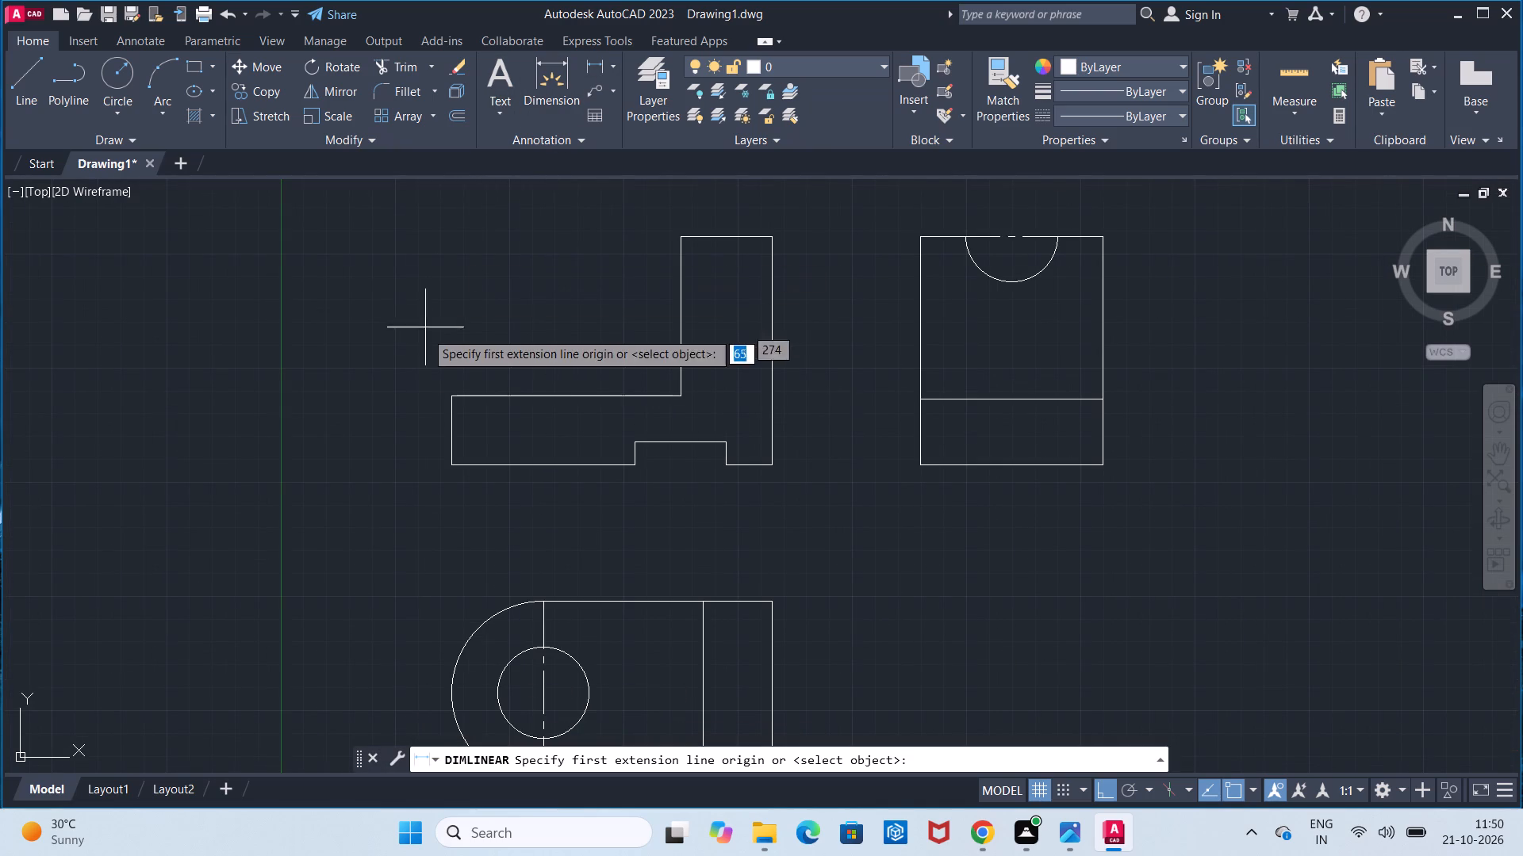
left_click(454, 403)
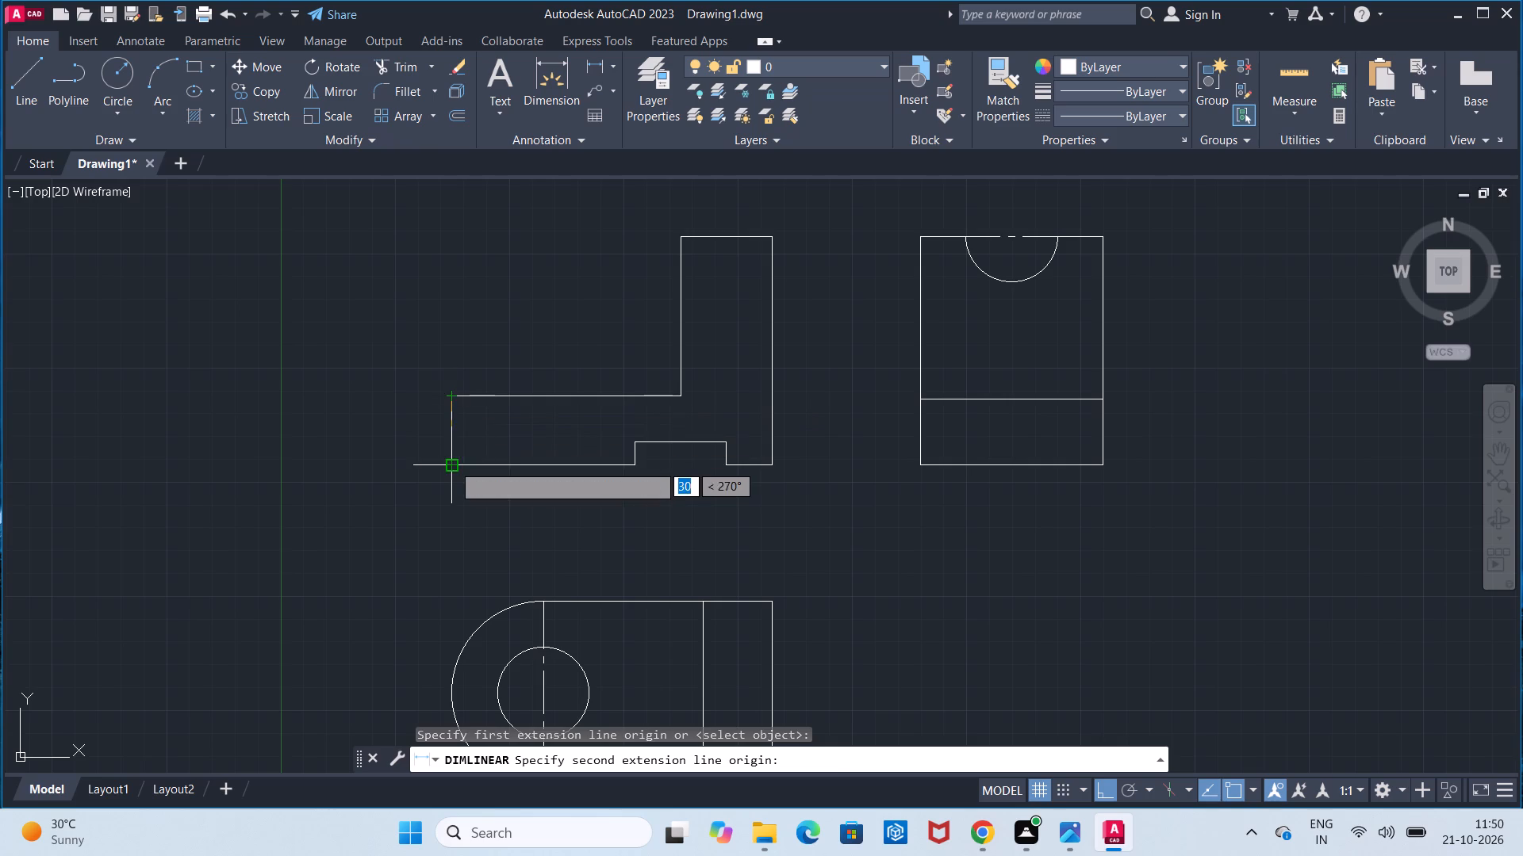
left_click(452, 464)
key("Escape")
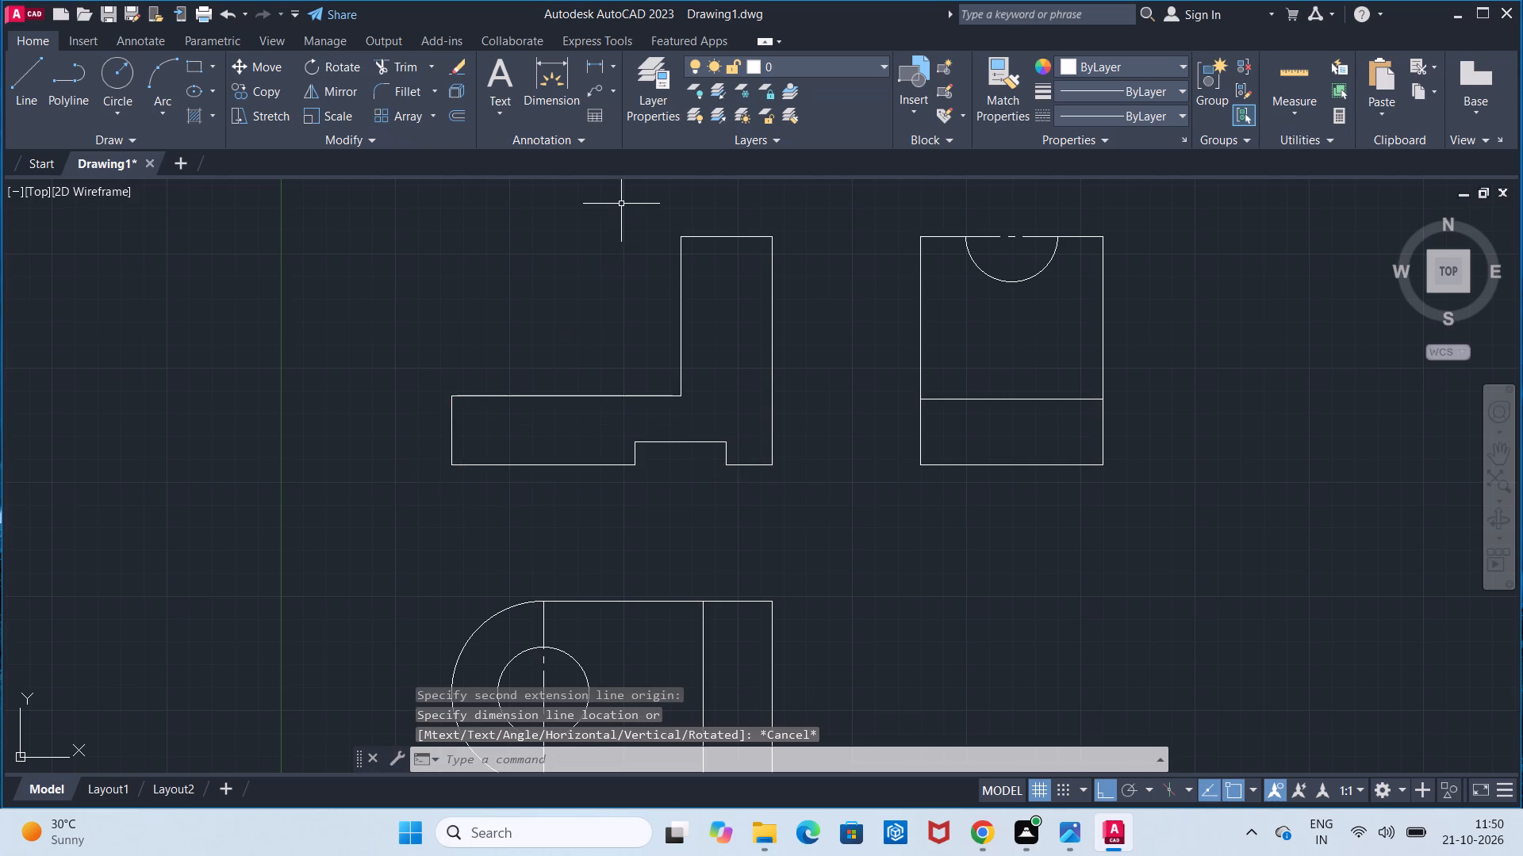
Offset the side view's inner horizontal line 1 mm upward.
left_click(455, 123)
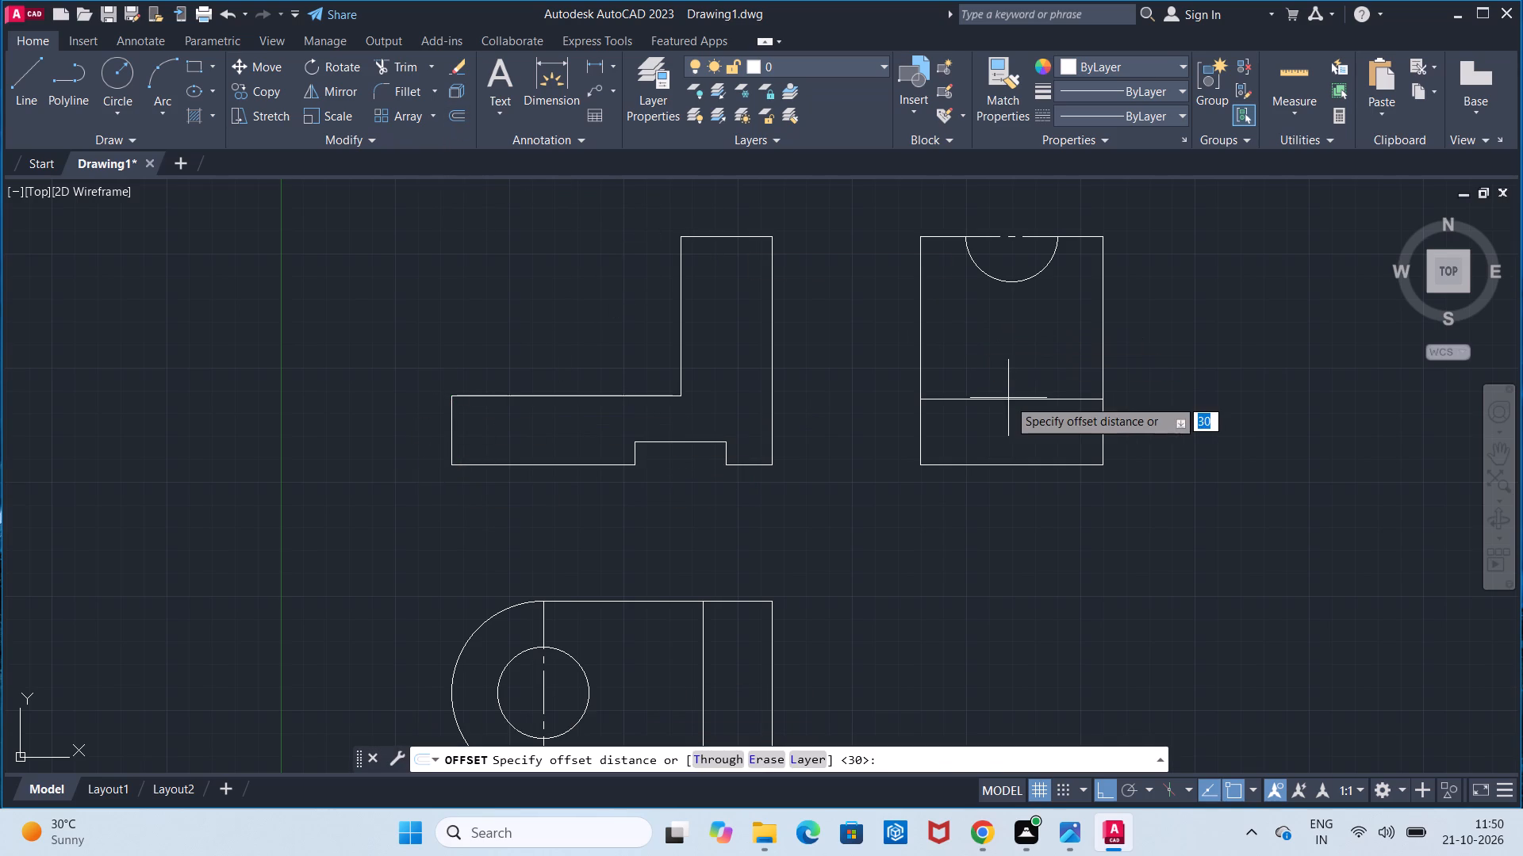
left_click(1008, 399)
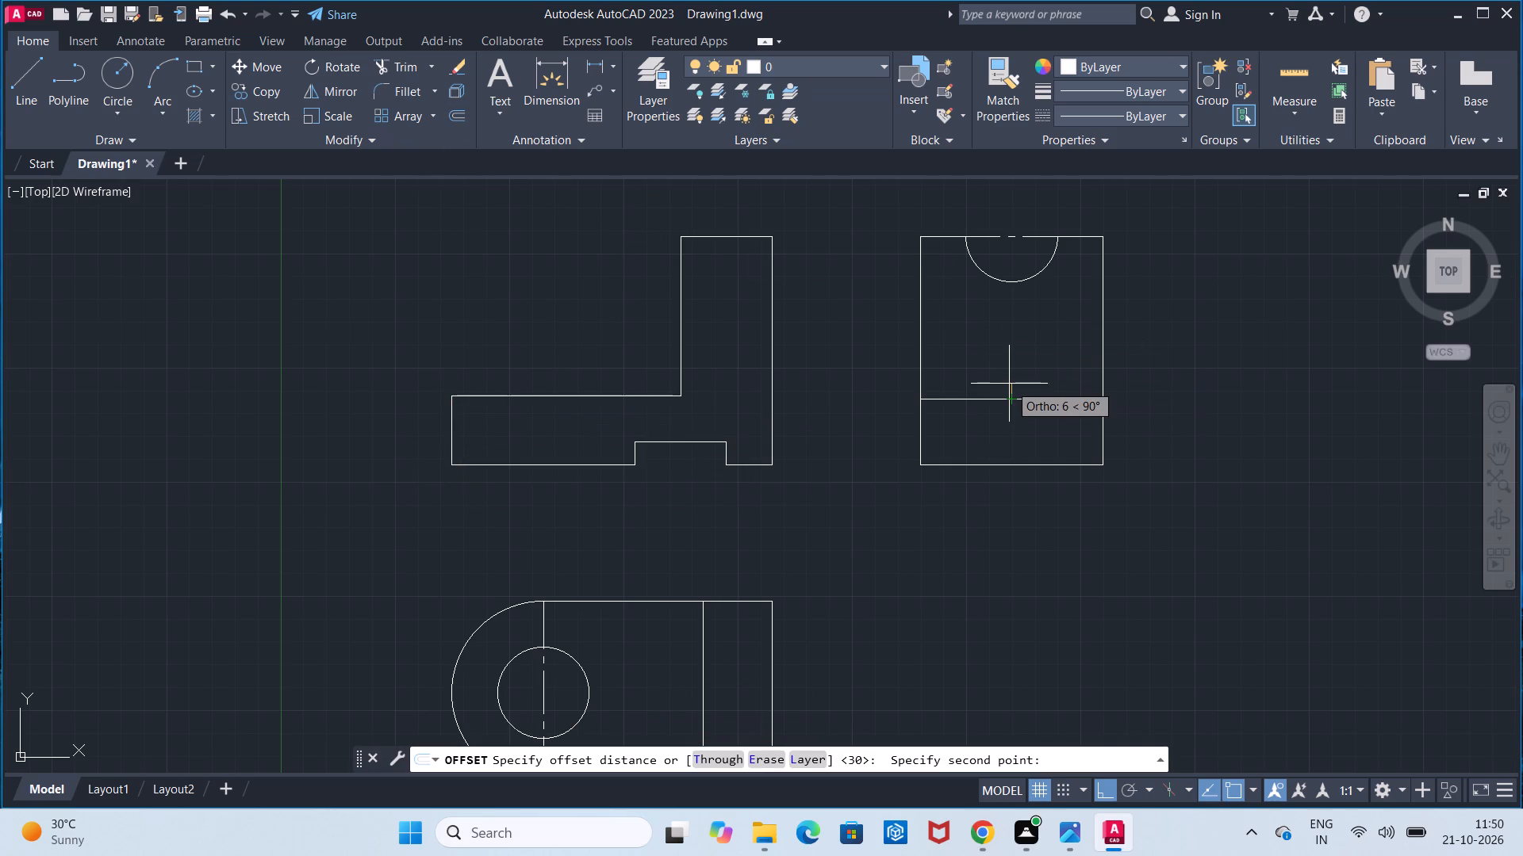
key("1")
key("Return")
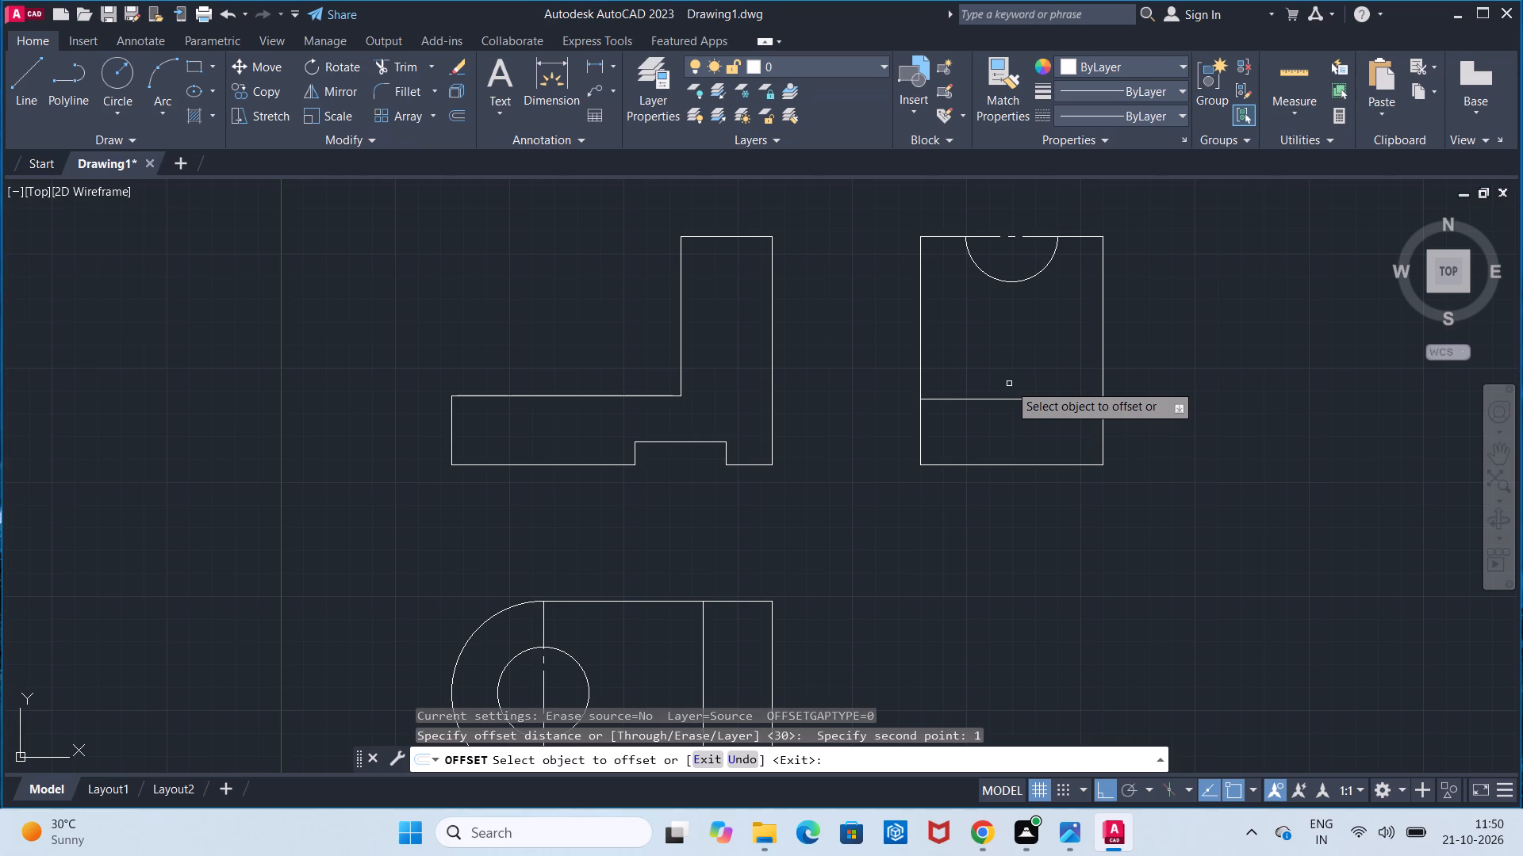
left_click(1006, 399)
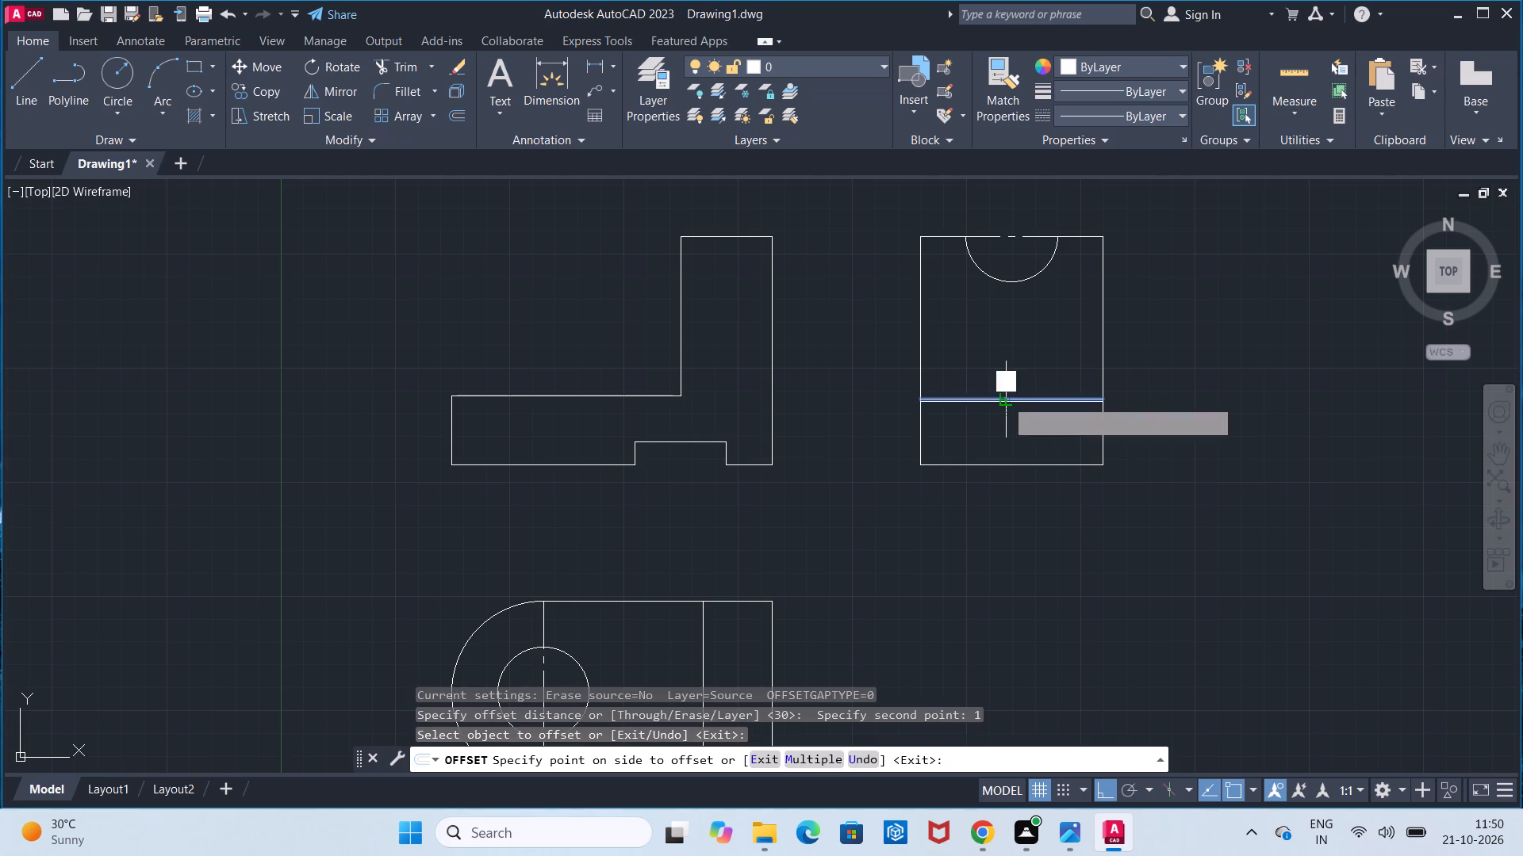
left_click(1006, 383)
key("Escape")
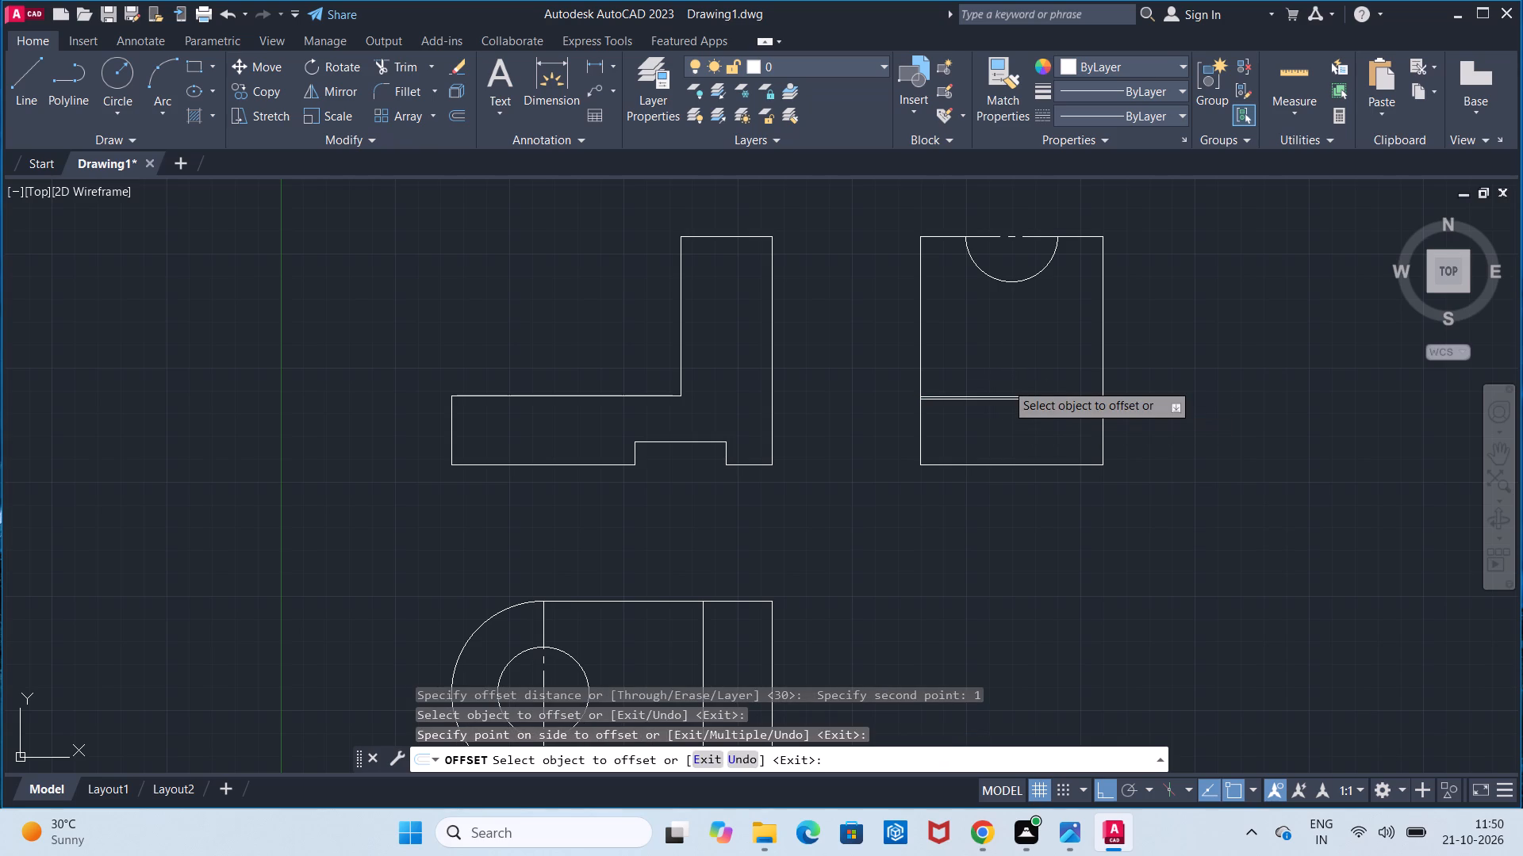
Trim away the lower of the two close horizontal lines in the side view.
scroll(1006, 383, "up", 2)
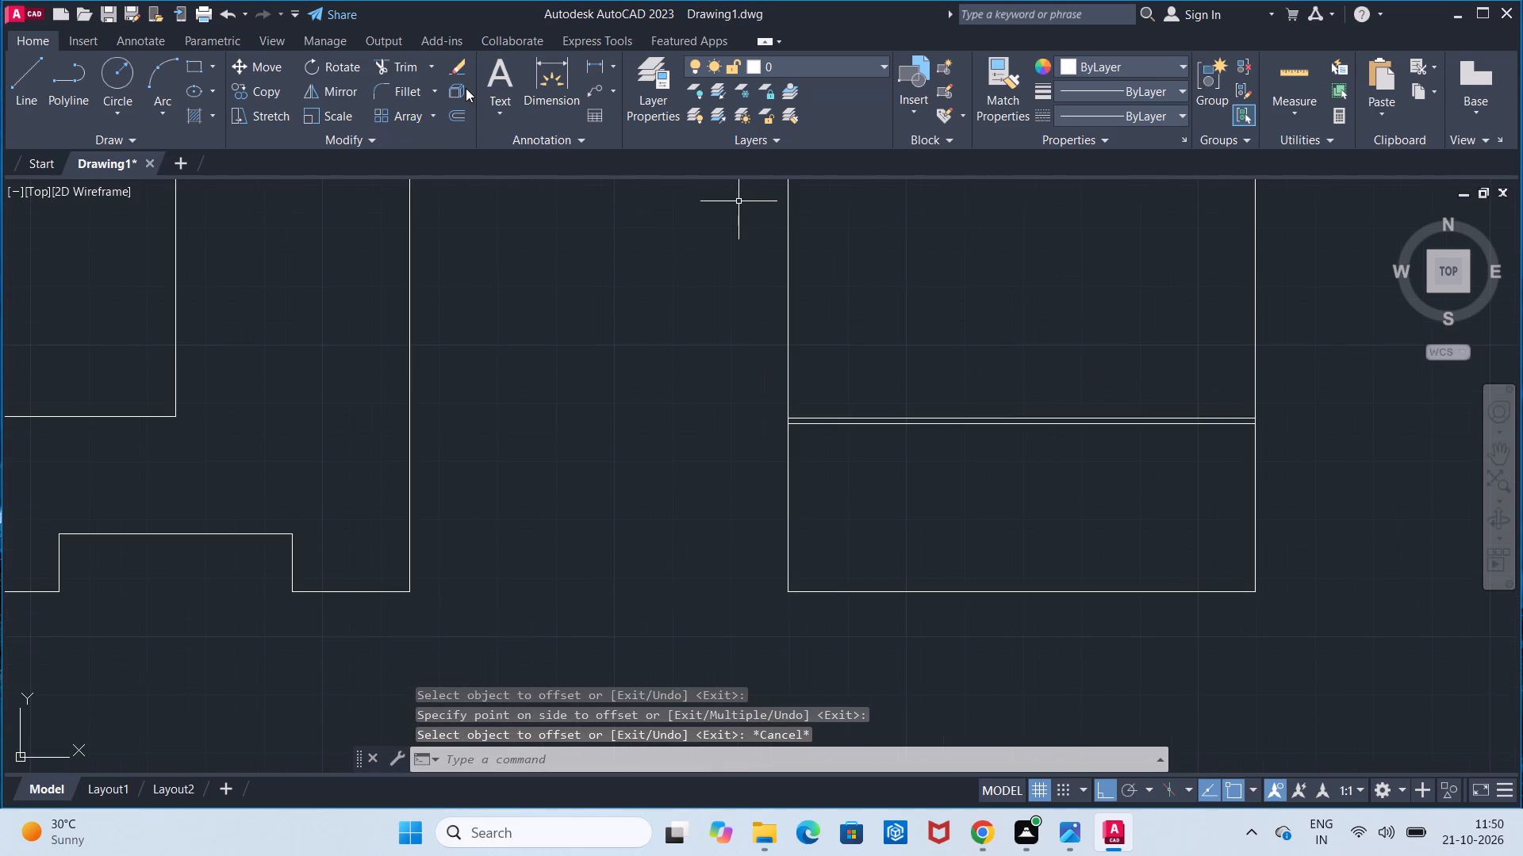
left_click(405, 75)
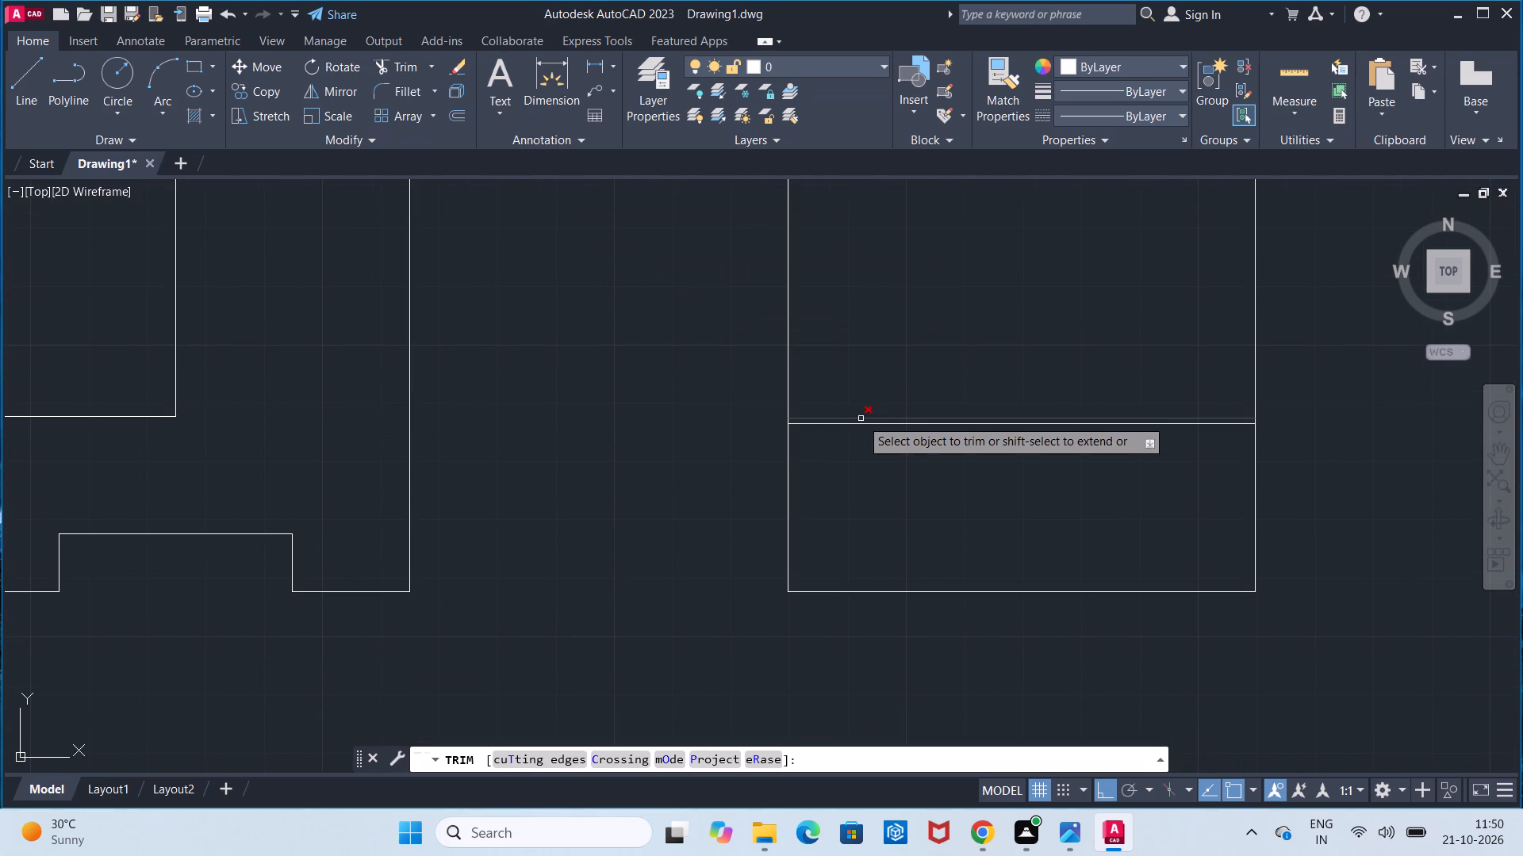
left_click(862, 426)
key("Escape")
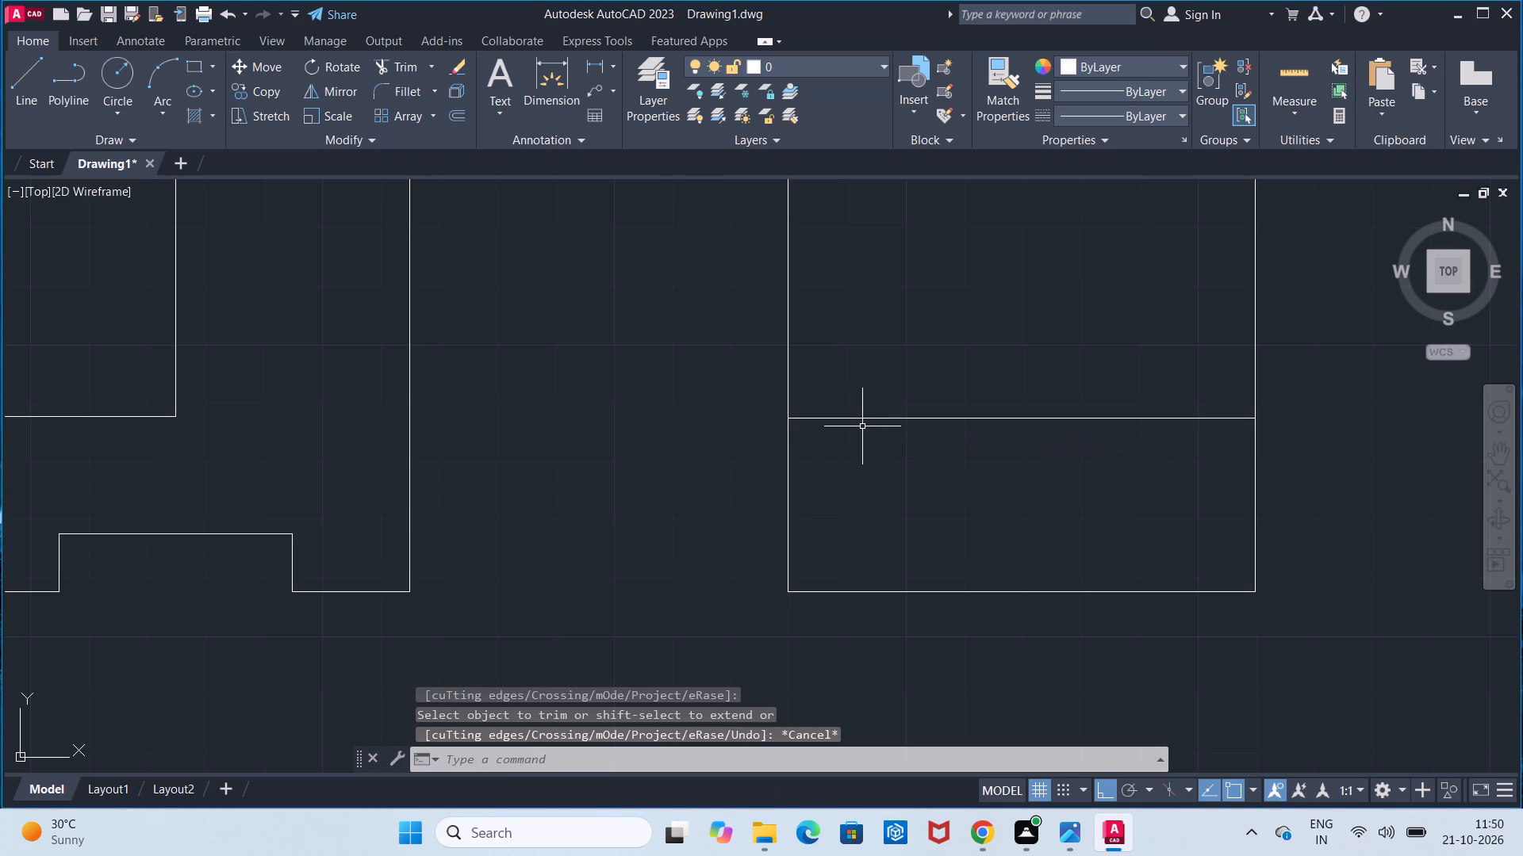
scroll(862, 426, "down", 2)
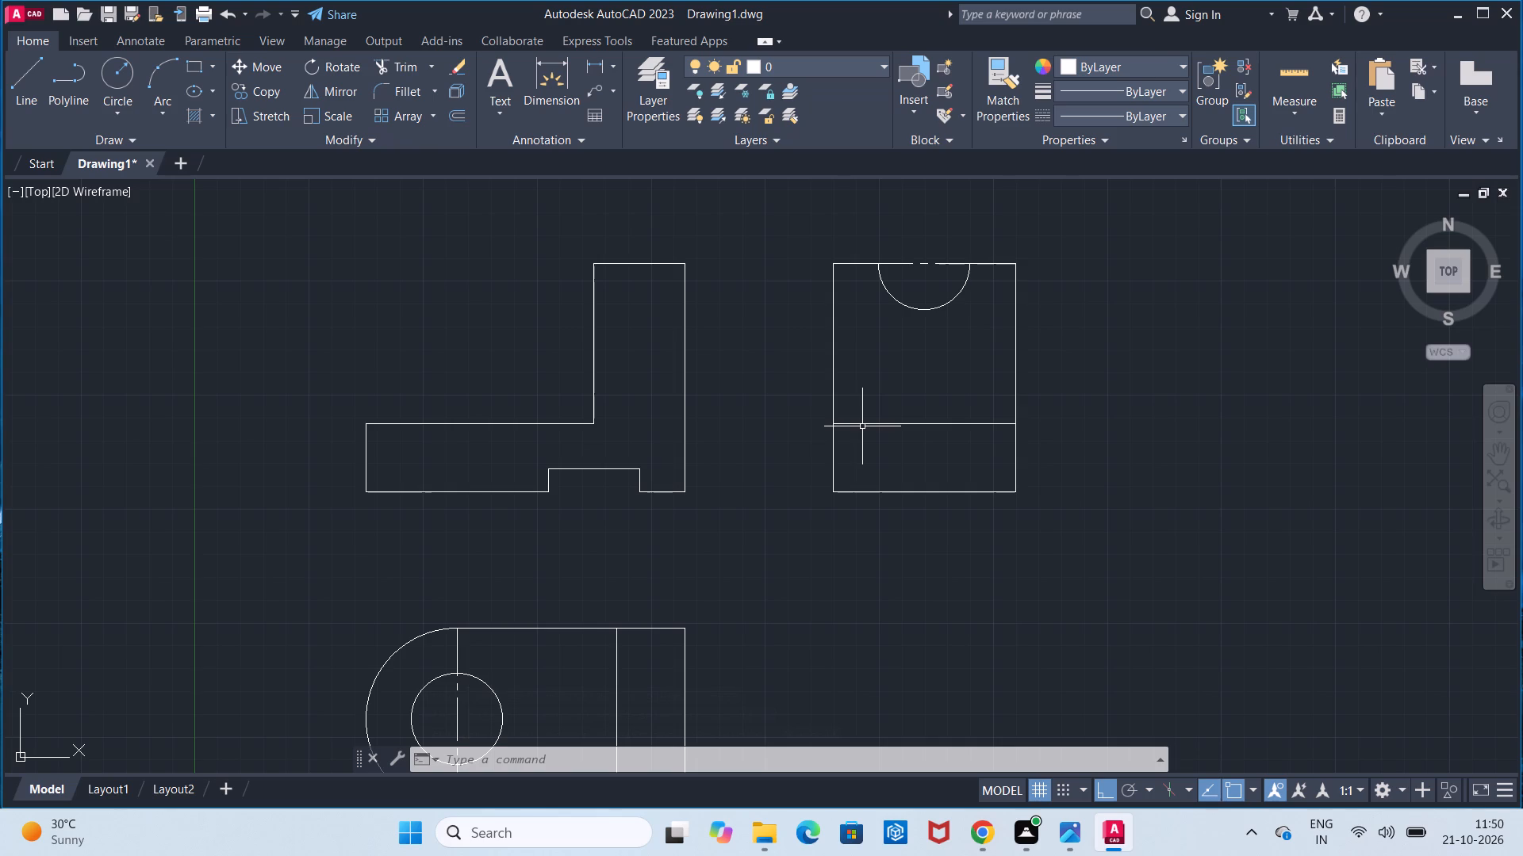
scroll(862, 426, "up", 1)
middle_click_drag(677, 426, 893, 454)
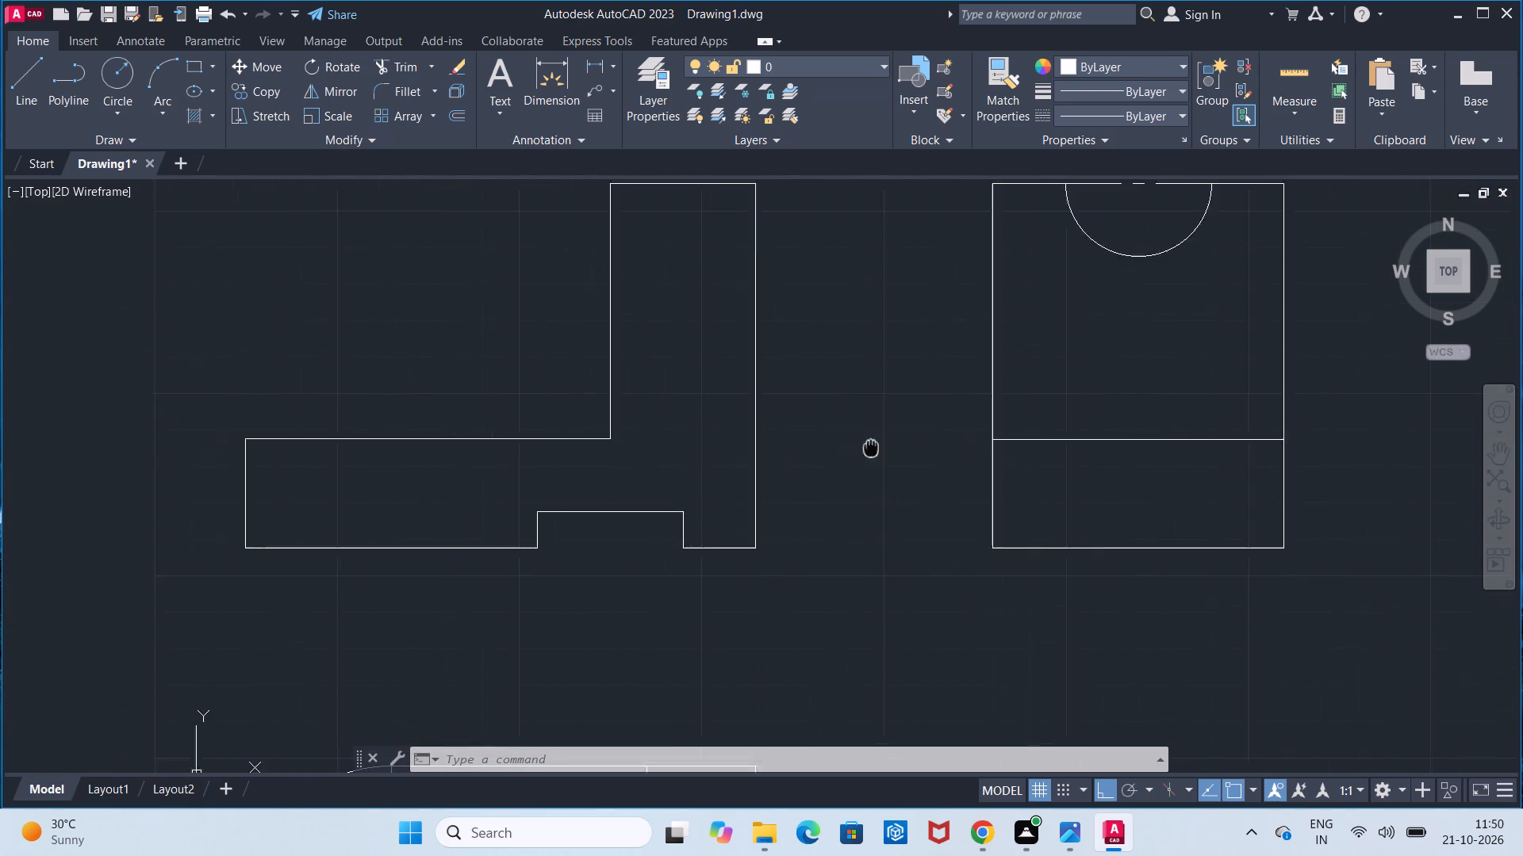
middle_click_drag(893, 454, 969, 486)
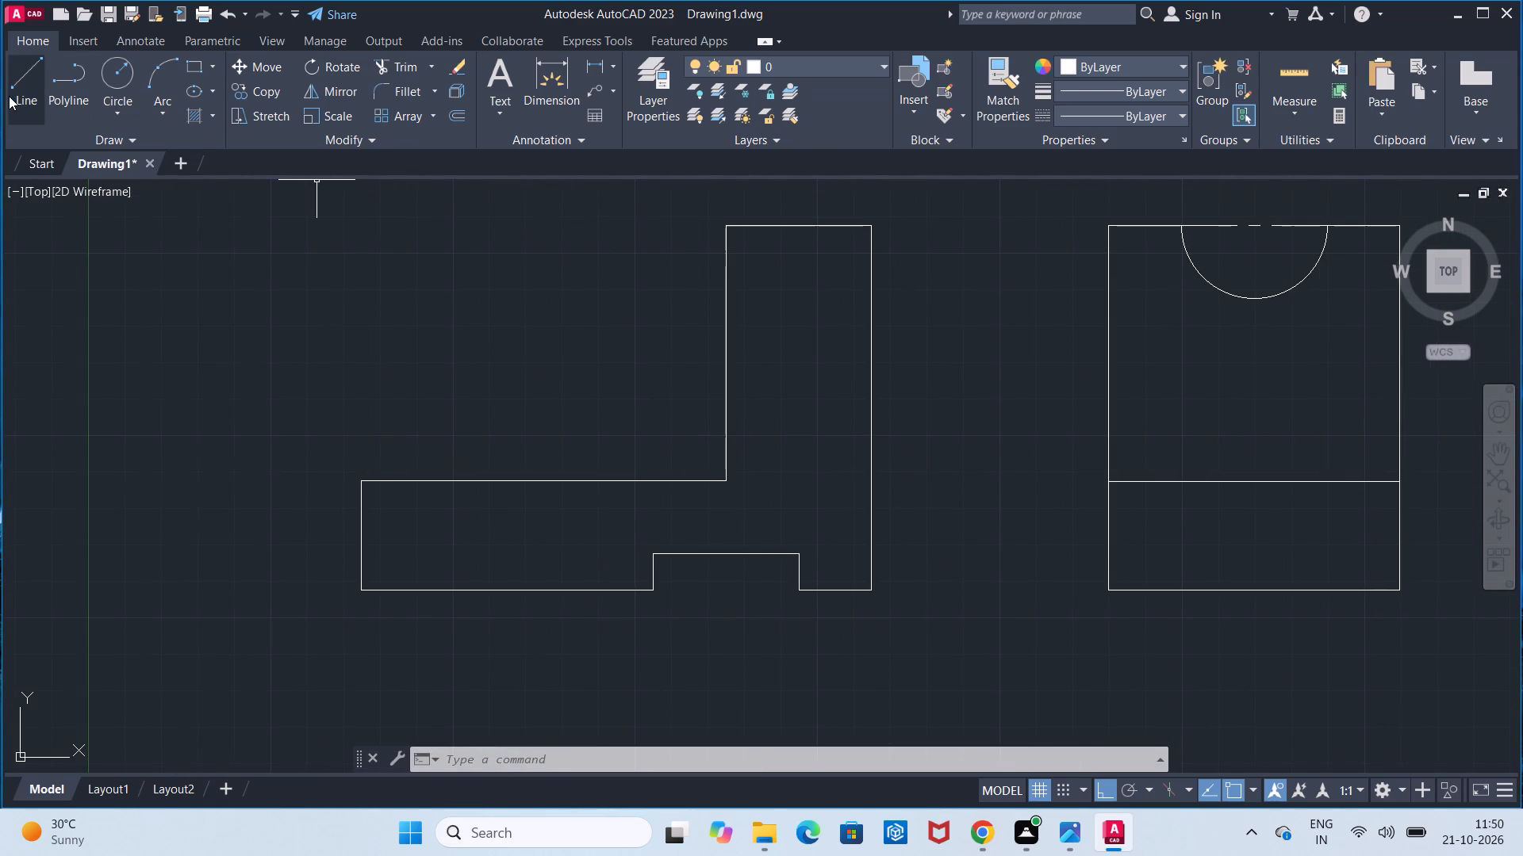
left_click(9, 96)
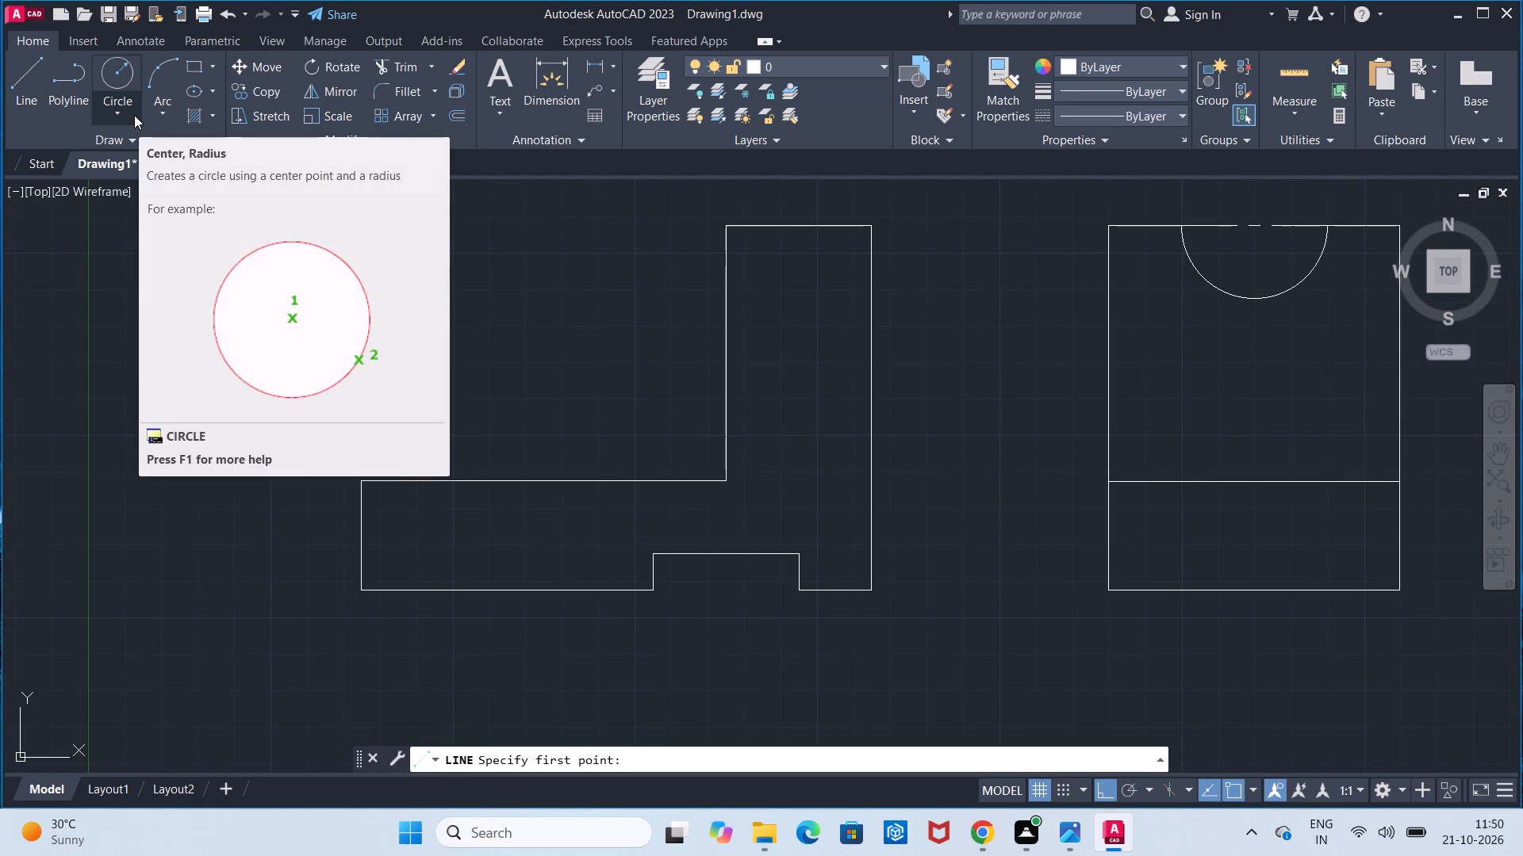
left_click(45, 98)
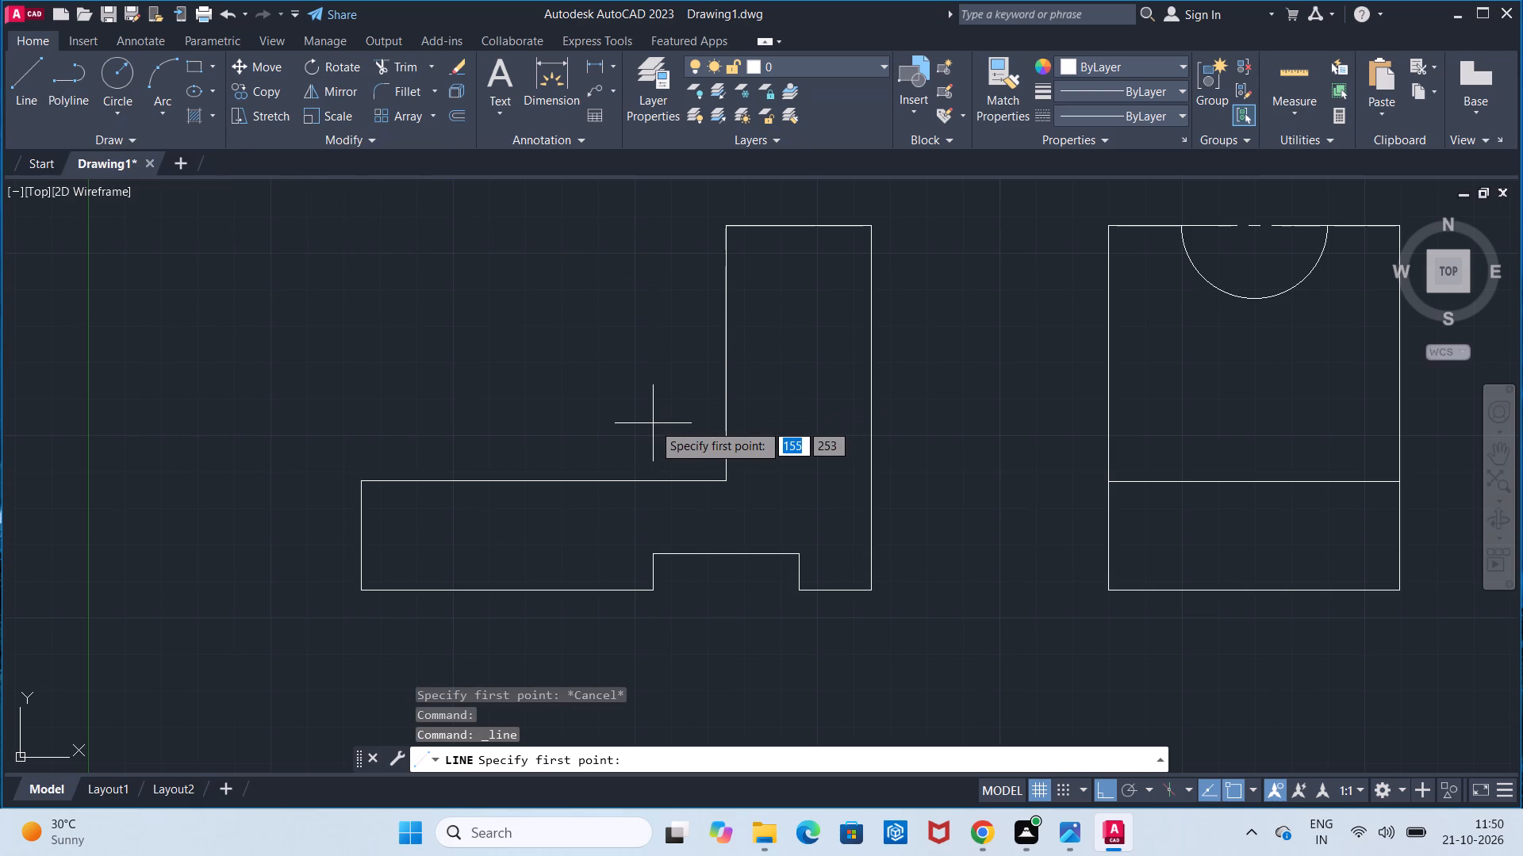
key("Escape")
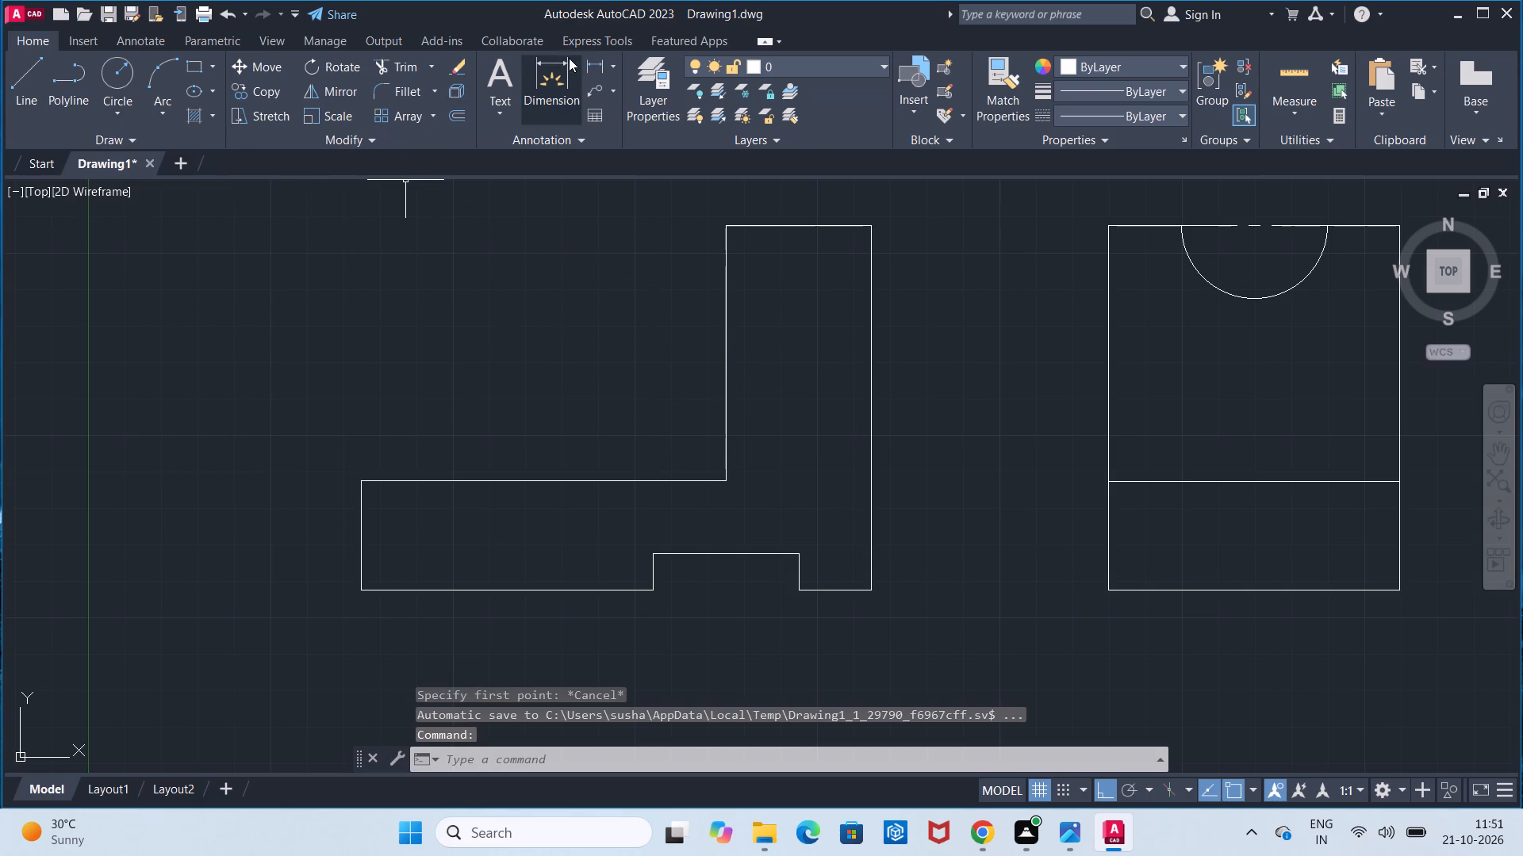
Place a 30 mm horizontal linear dimension running left from the L-shape's inner corner, just below the step edge.
left_click(588, 59)
left_click(723, 480)
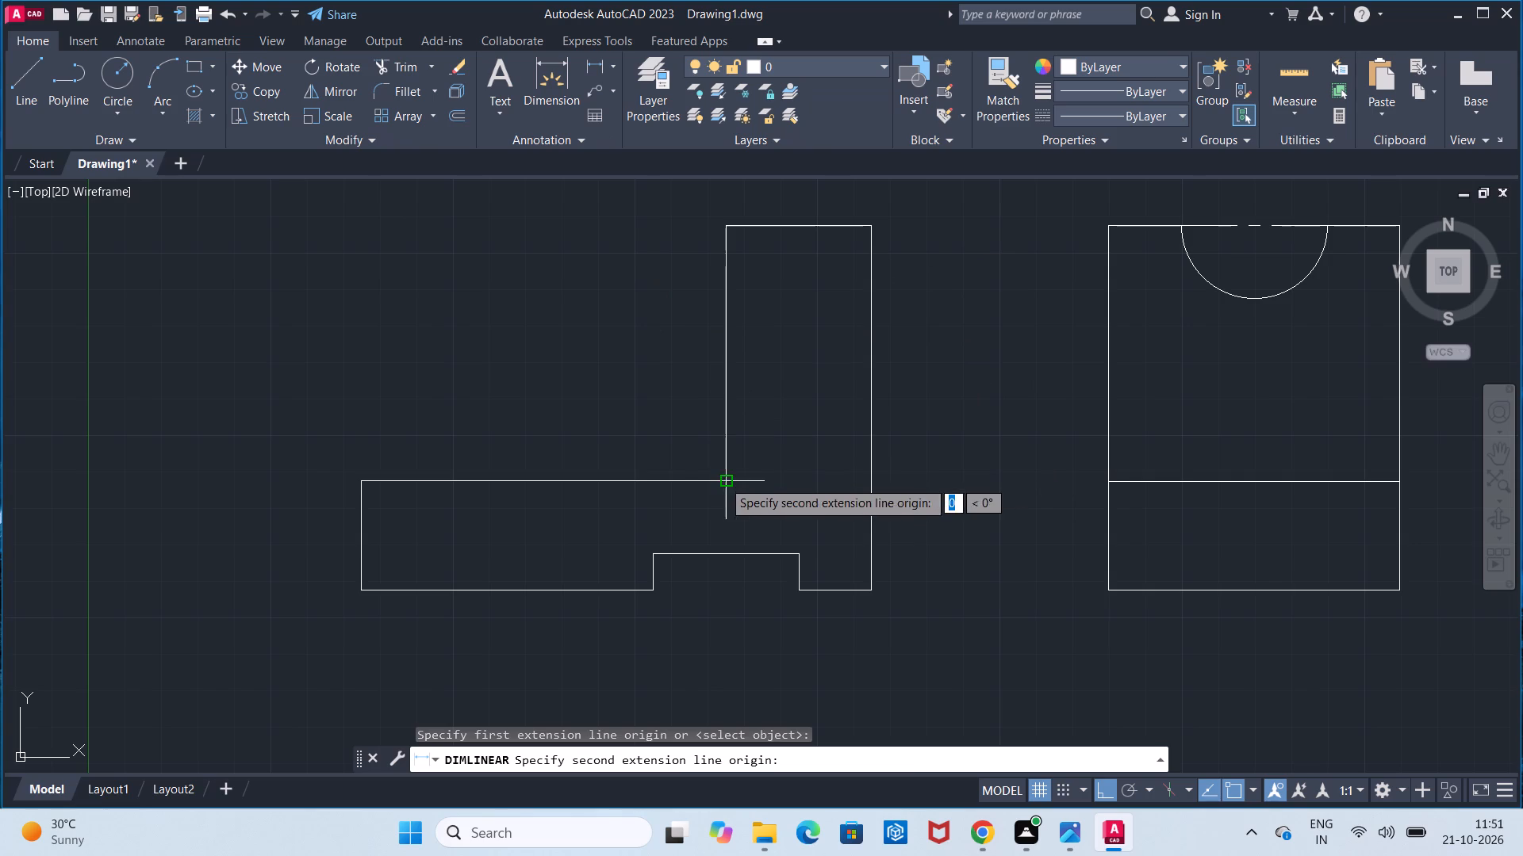
type("30")
key("Return")
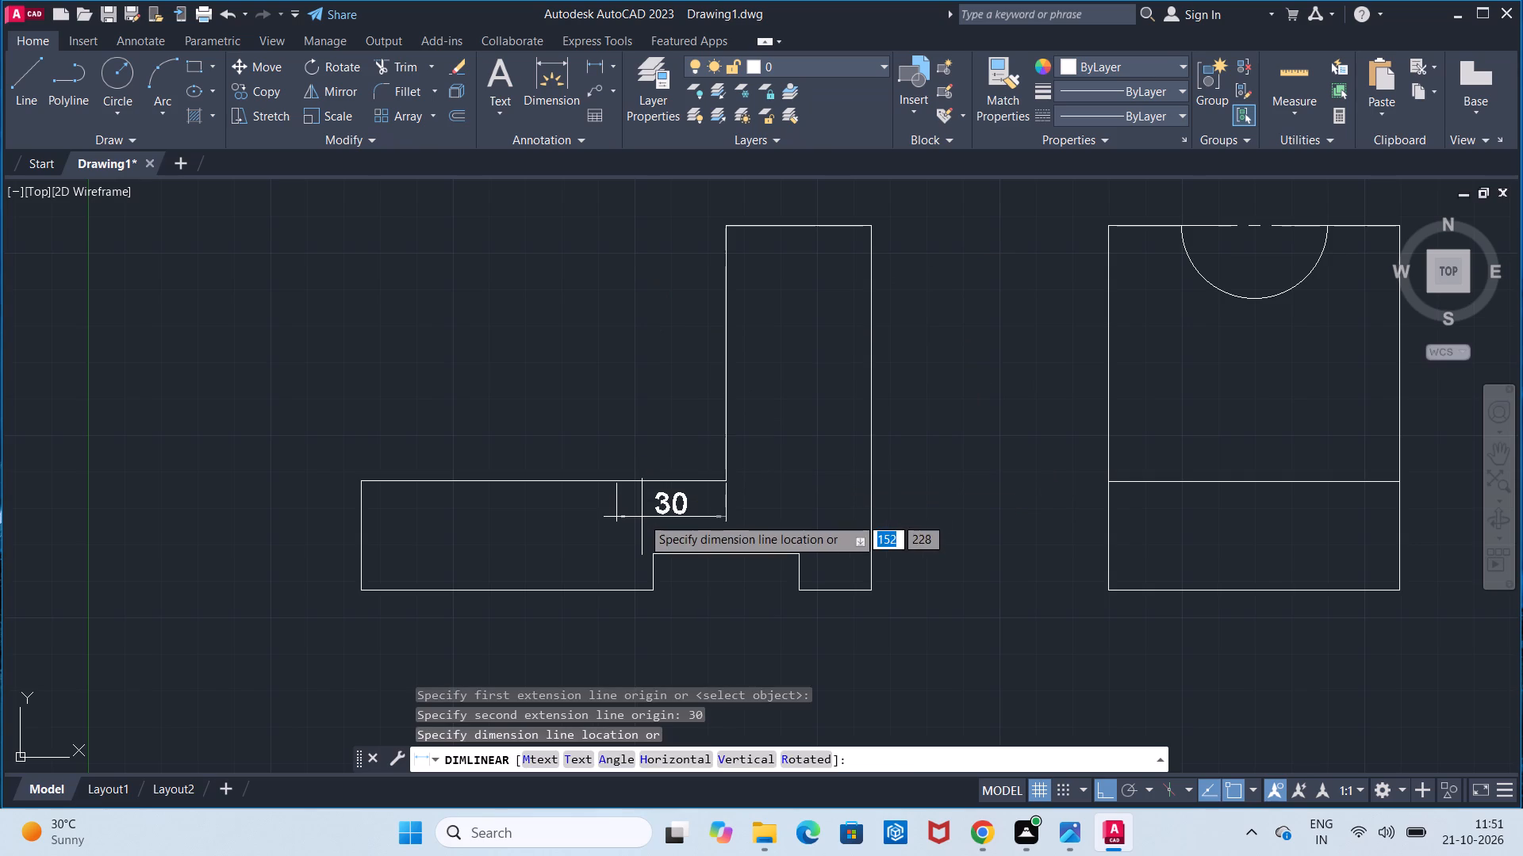
left_click(642, 517)
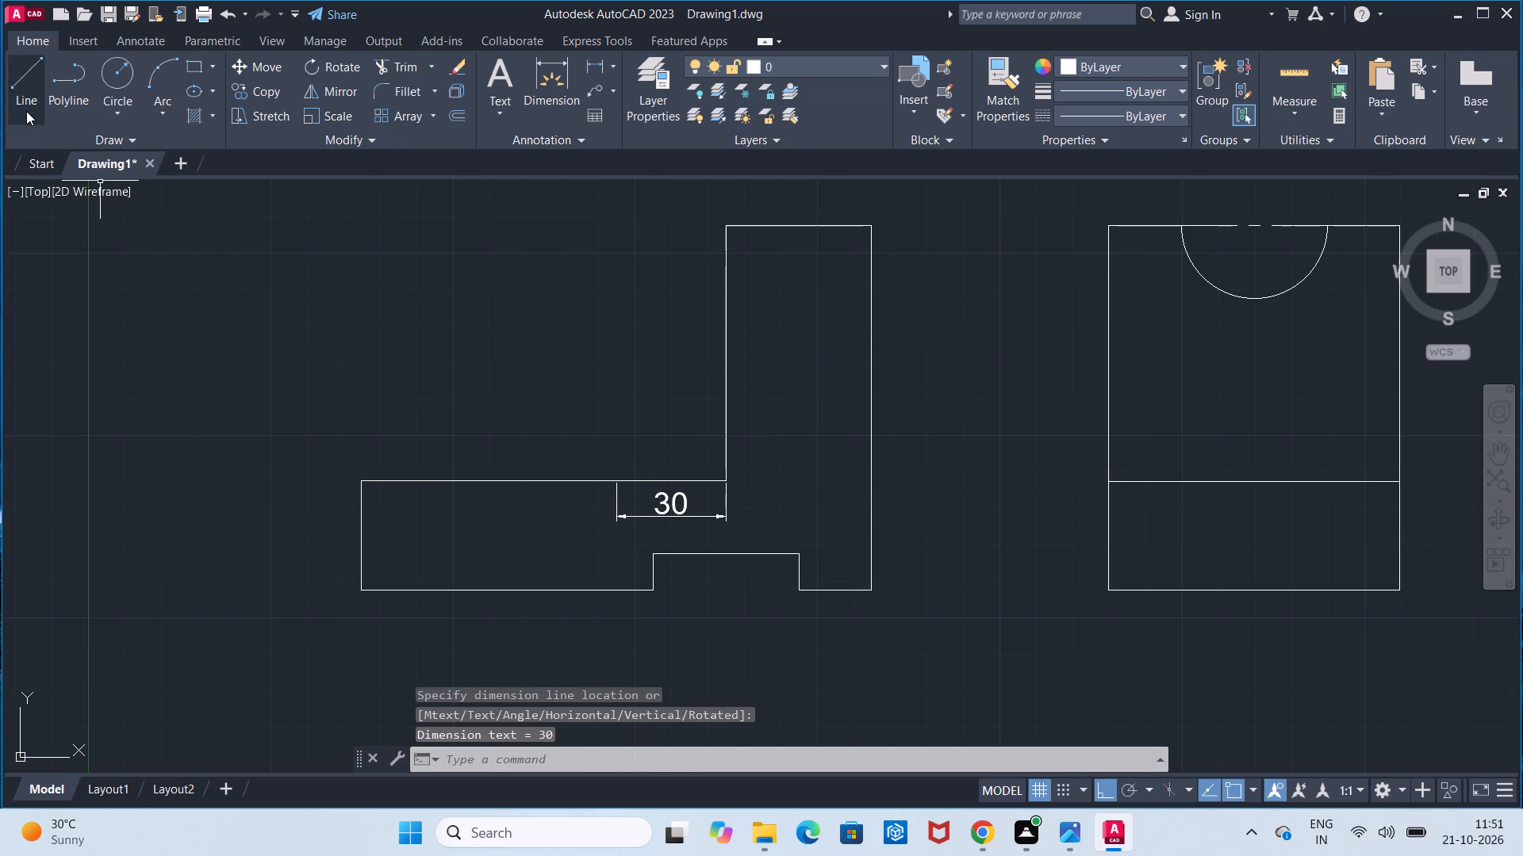
Draw a short vertical marker line at the 30 mm dimension's left end, up to the L-shape's step edge.
left_click(26, 111)
left_click(616, 524)
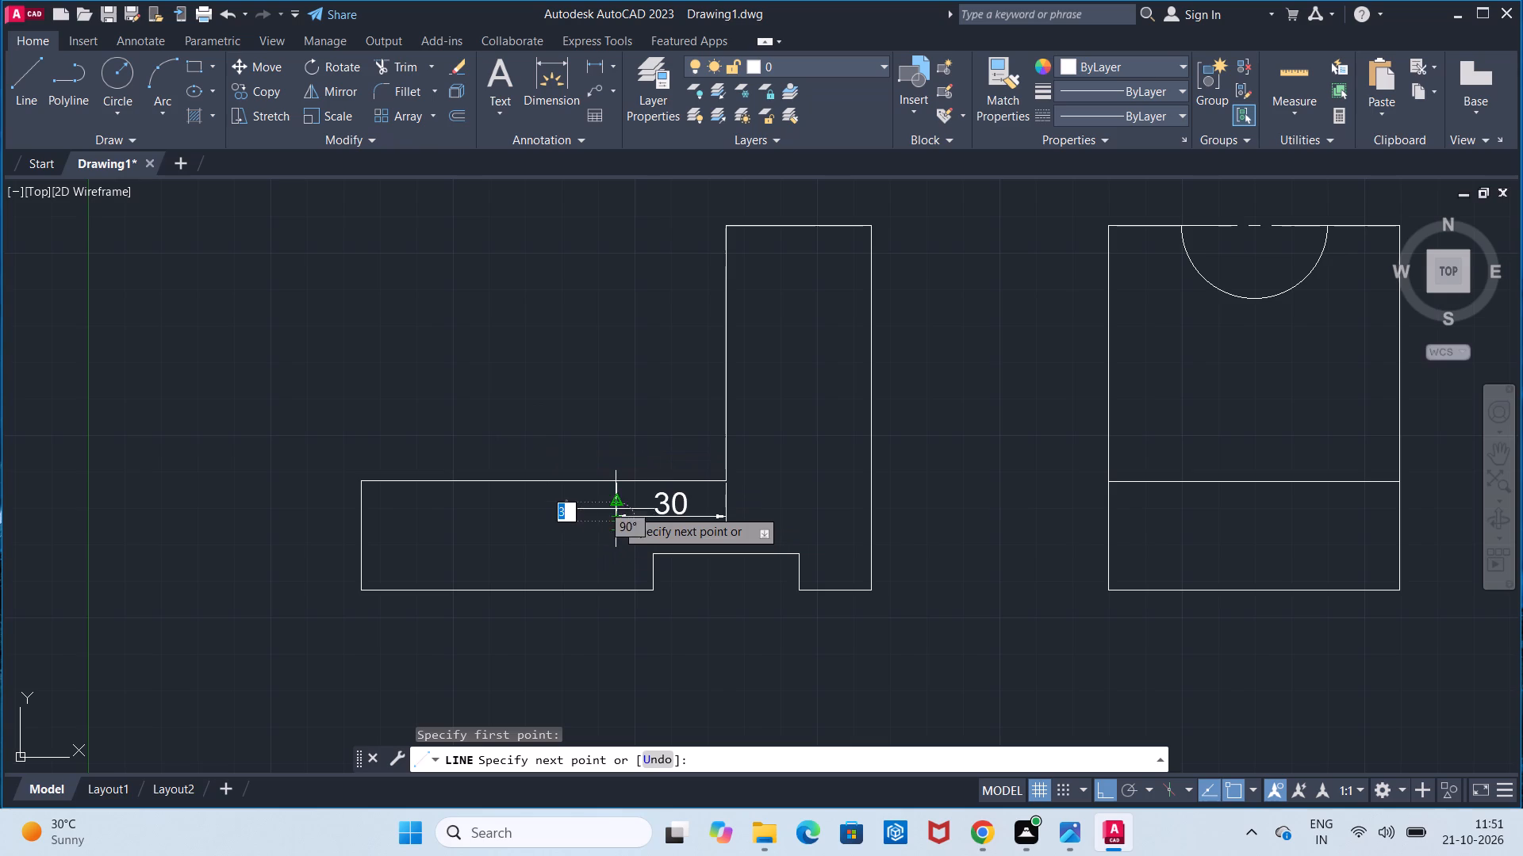
left_click(616, 483)
key("Escape")
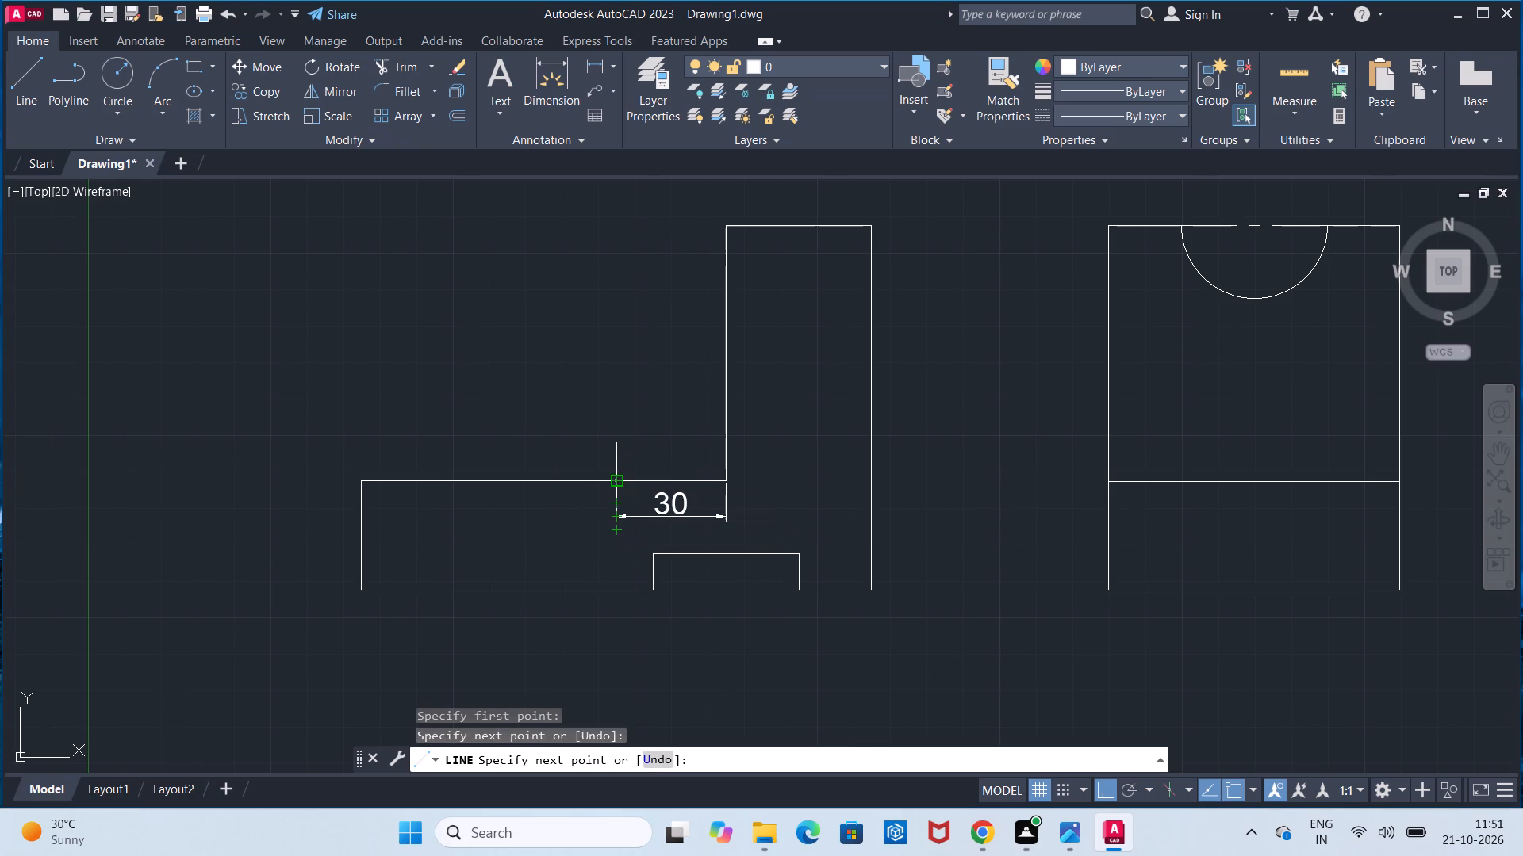
Remove the 30 mm dimension from the front view with Trim, keeping the vertical marker line.
left_click(389, 66)
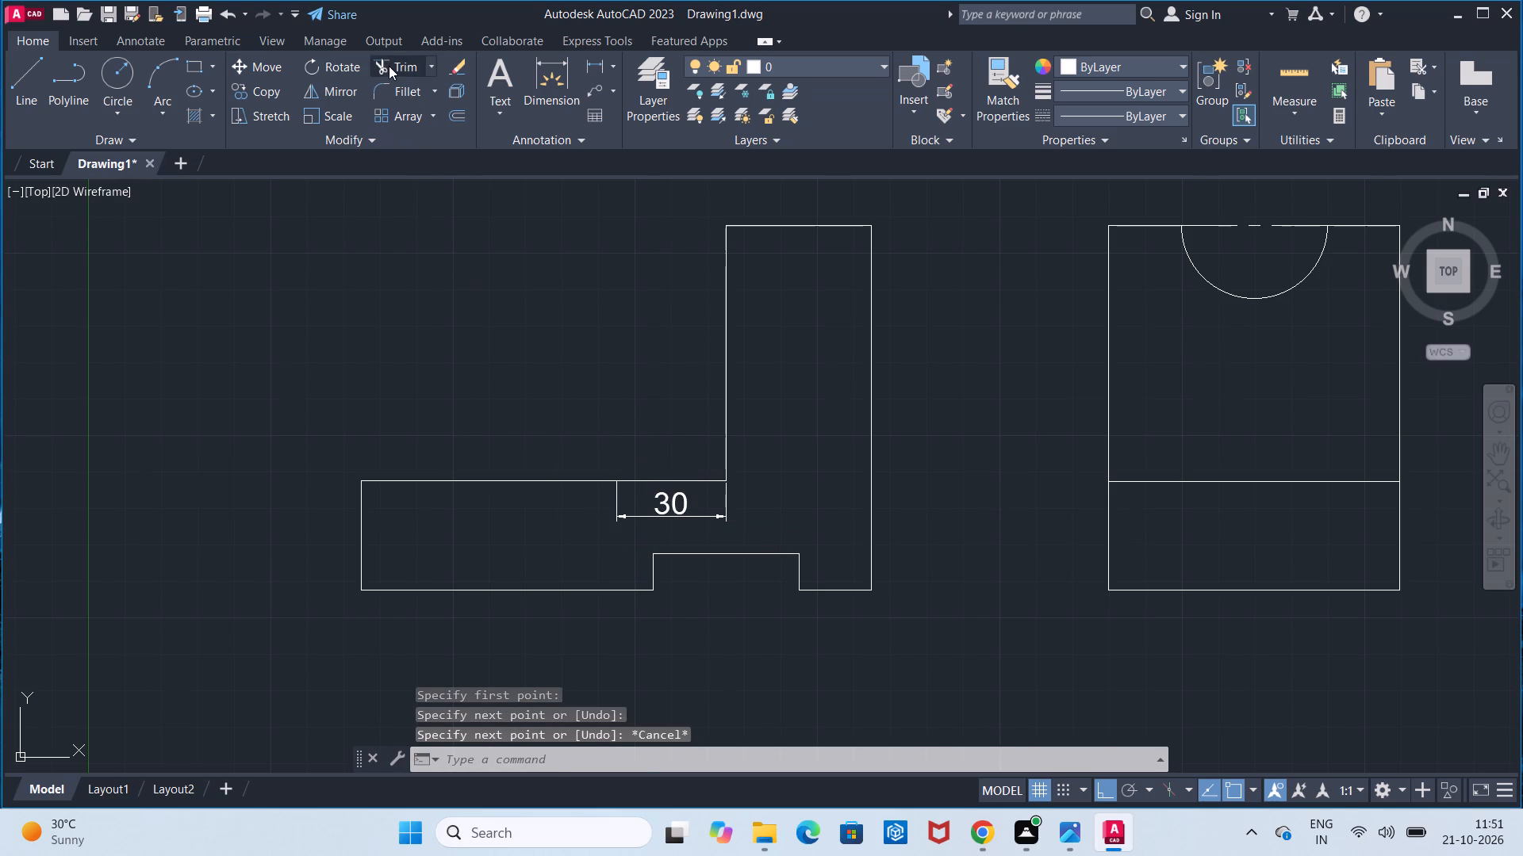
left_click(669, 495)
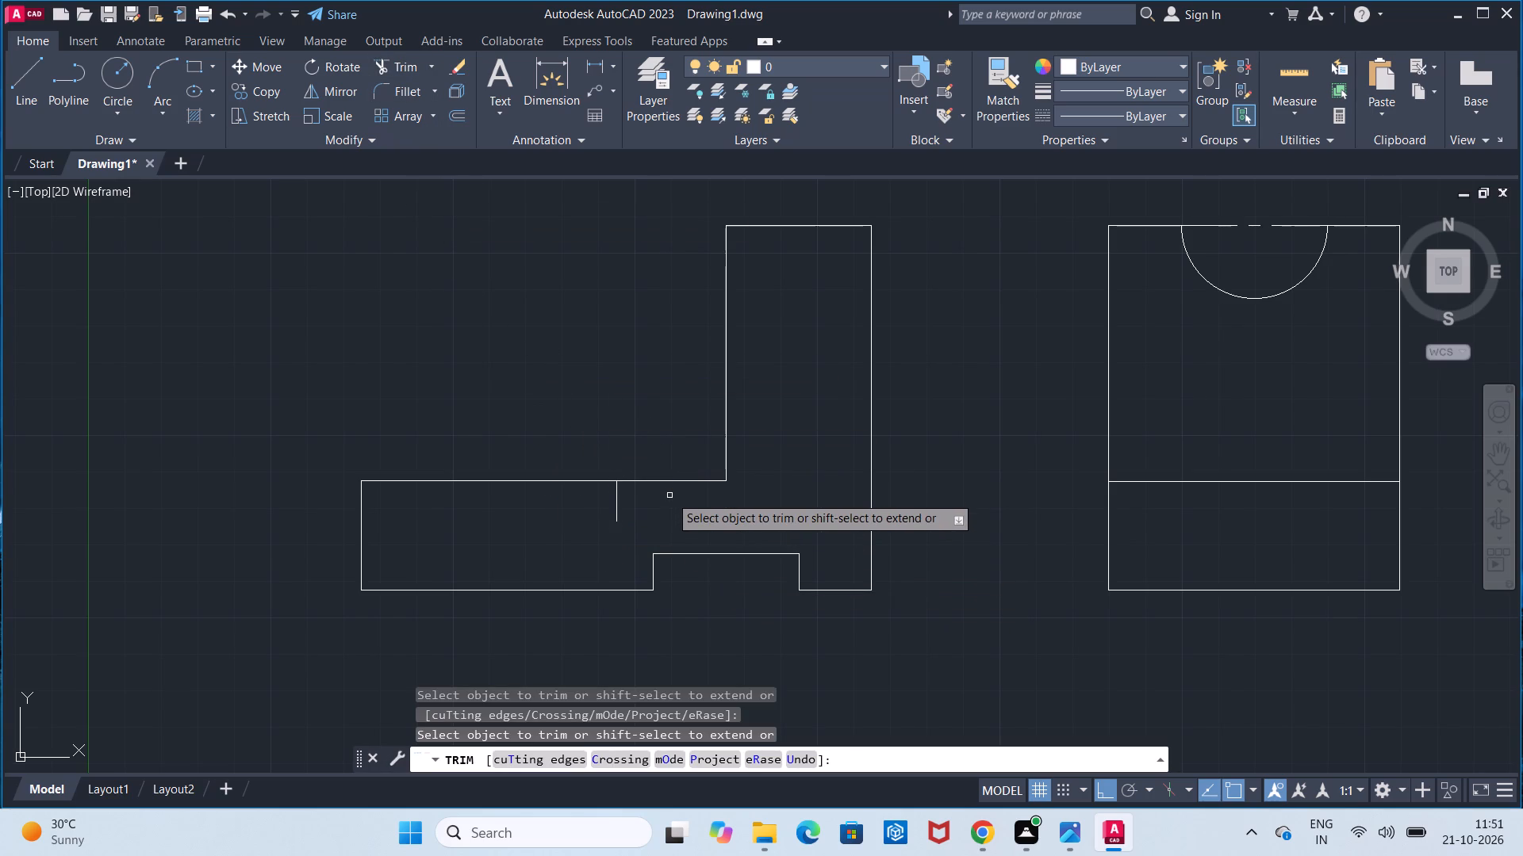
key("Return")
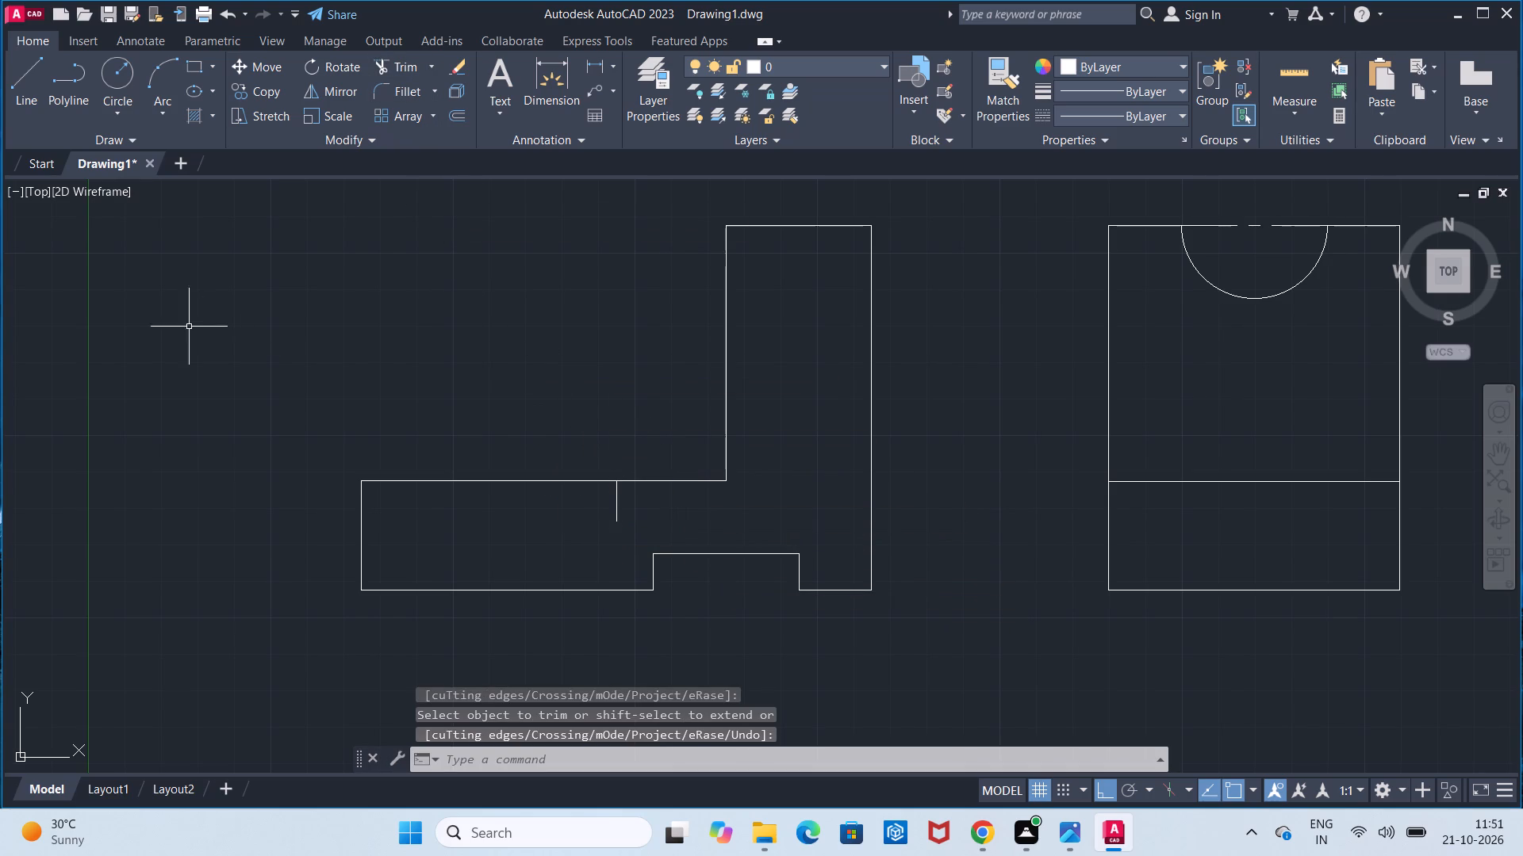
Draw construction lines from the marker on the step edge: 30 mm up, then 30 mm right to the L-shape's upright.
left_click(17, 112)
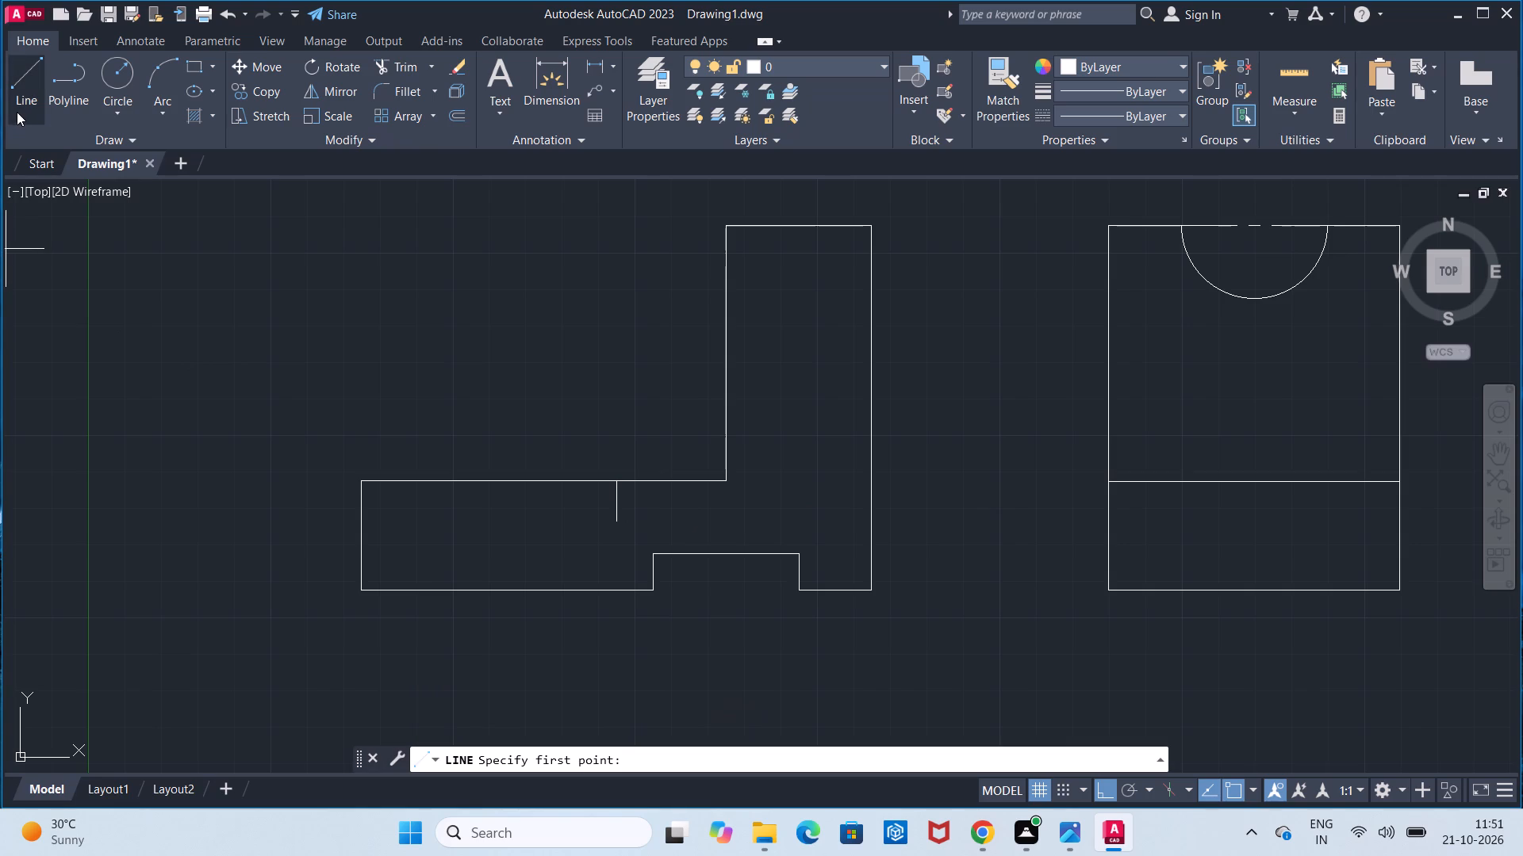
left_click(615, 476)
type("30")
key("Return")
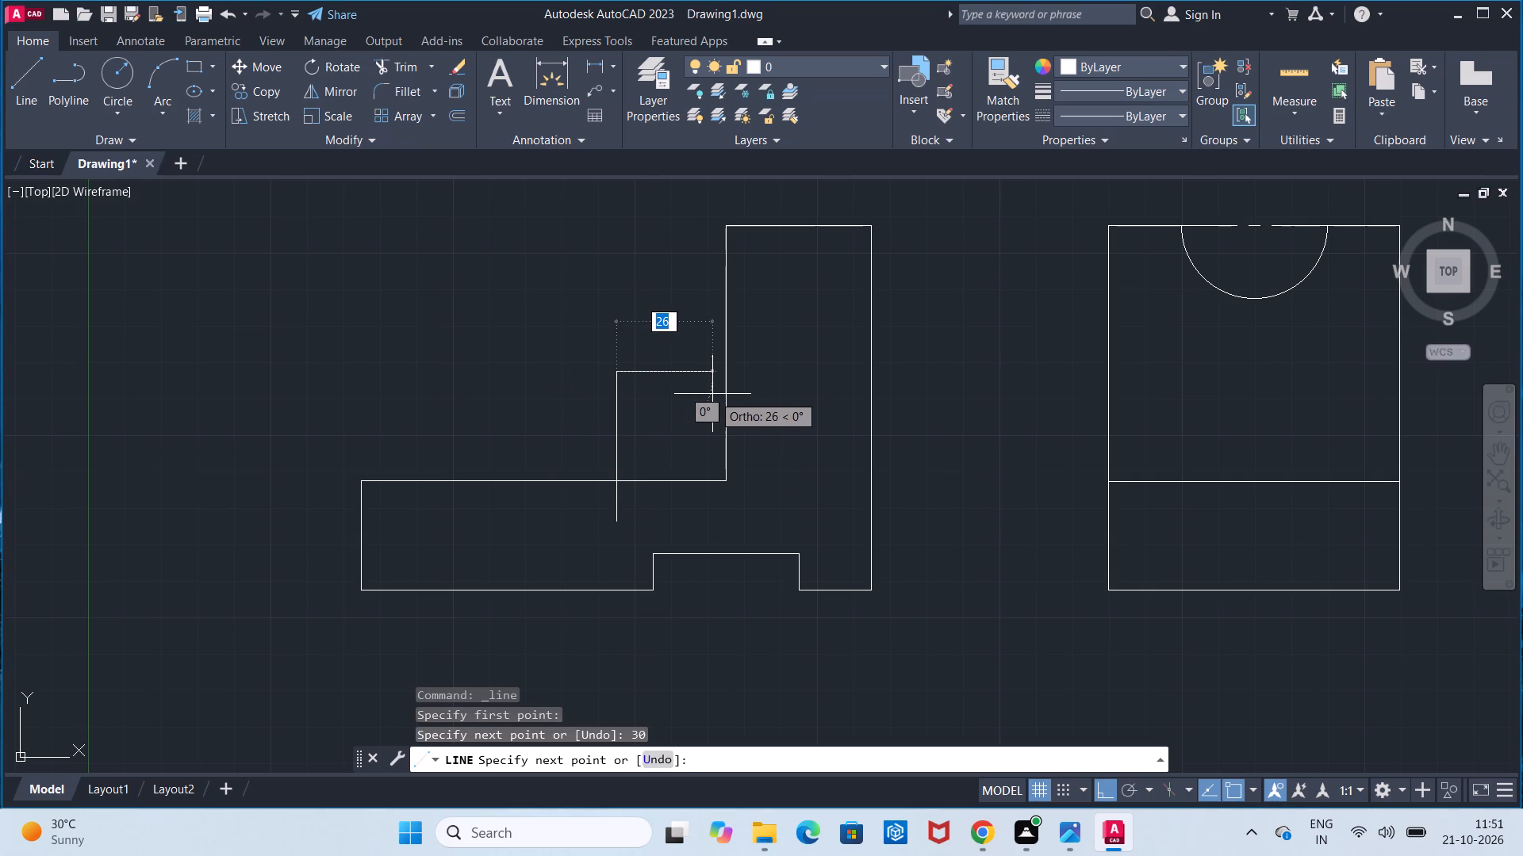
key("3")
key("0")
key("Return")
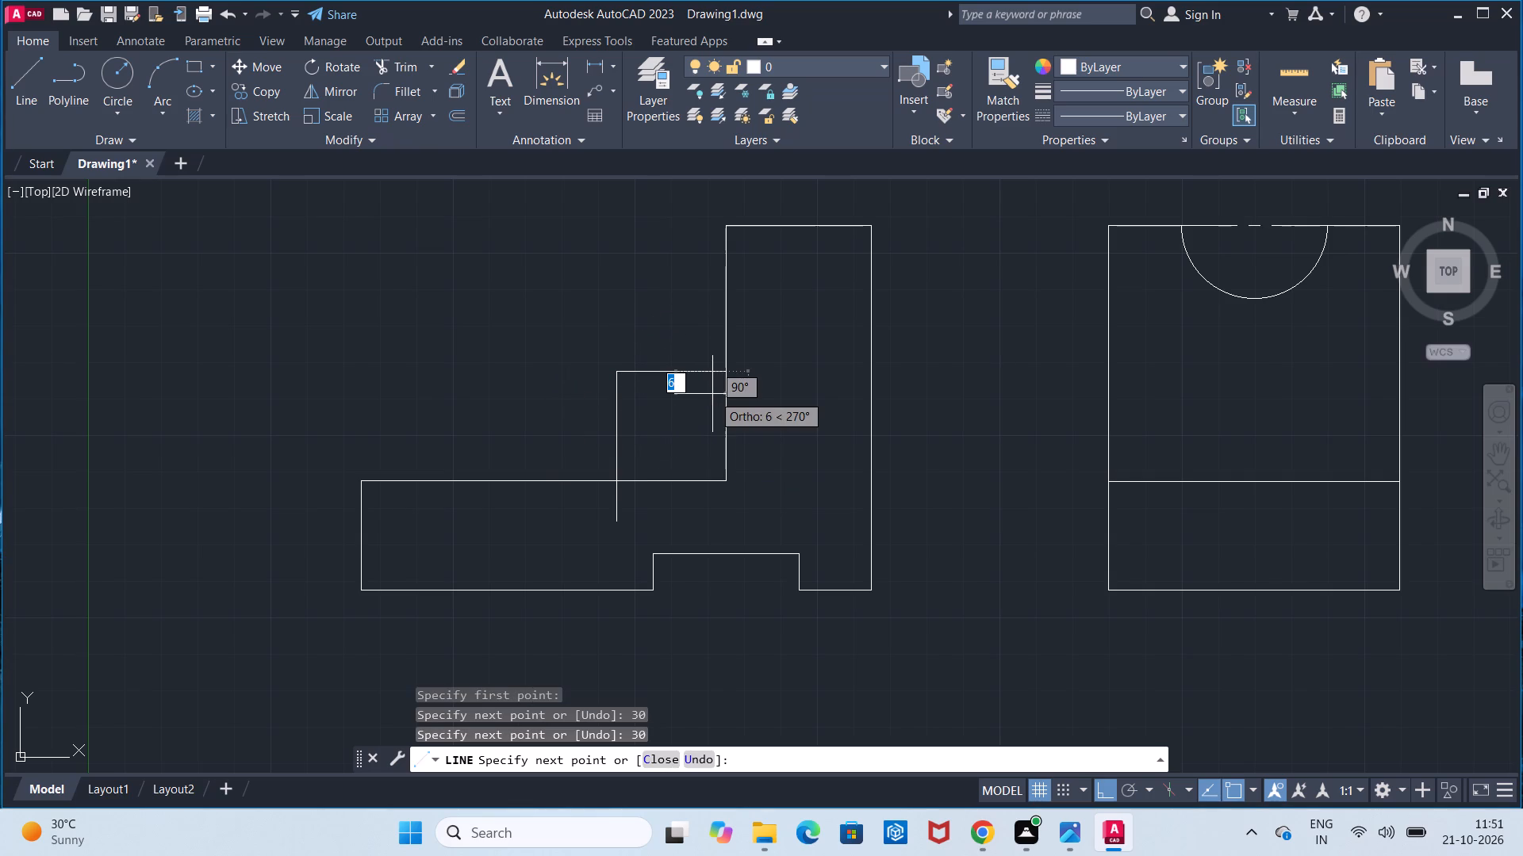
key("Escape")
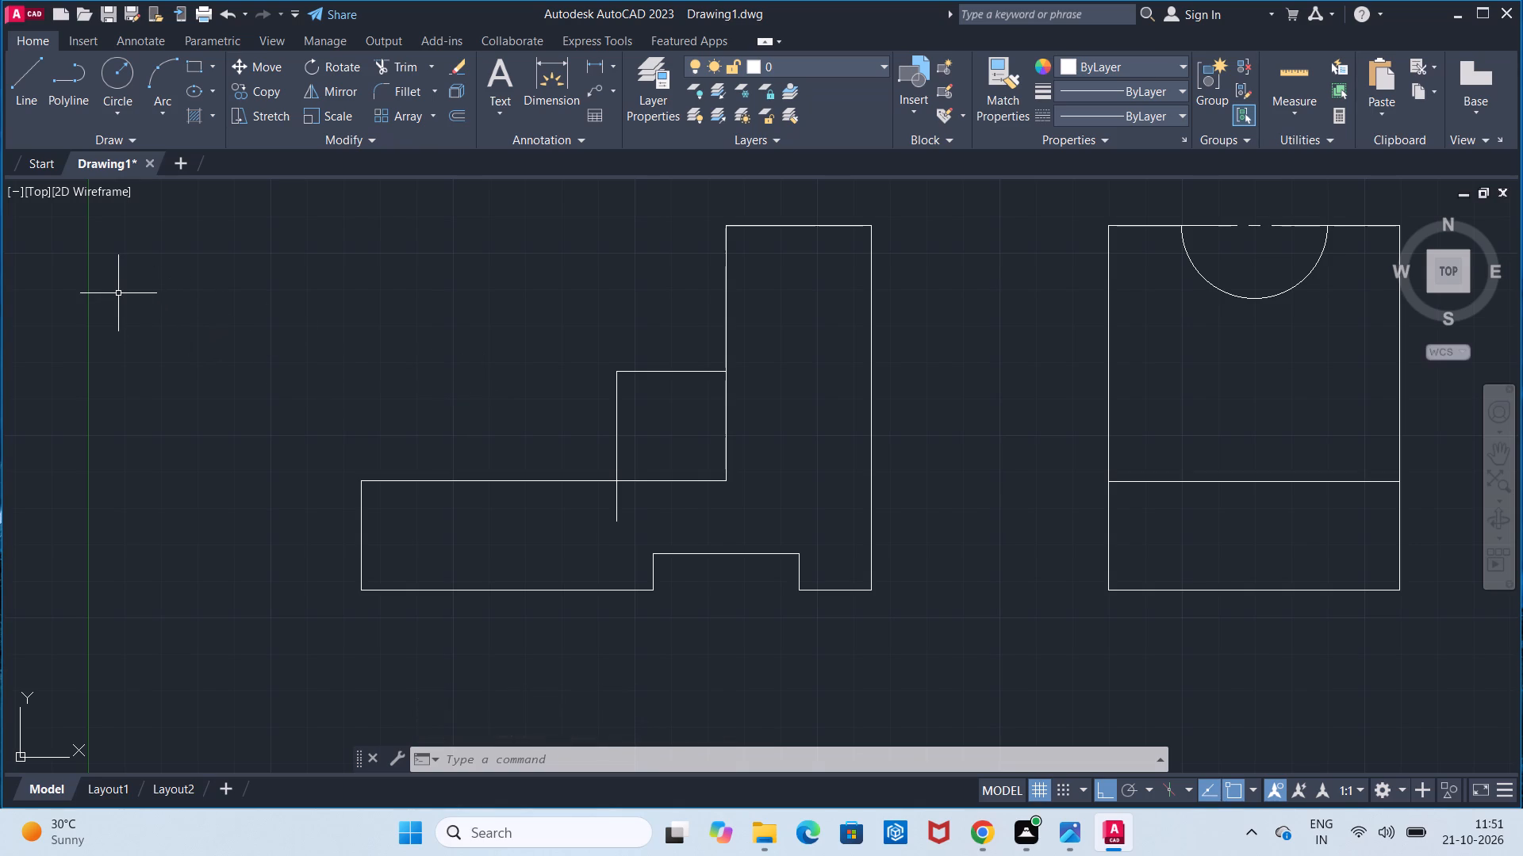
With Ortho off, draw a diagonal rib line from the construction square's upper right corner to the marker on the step edge.
key("F8")
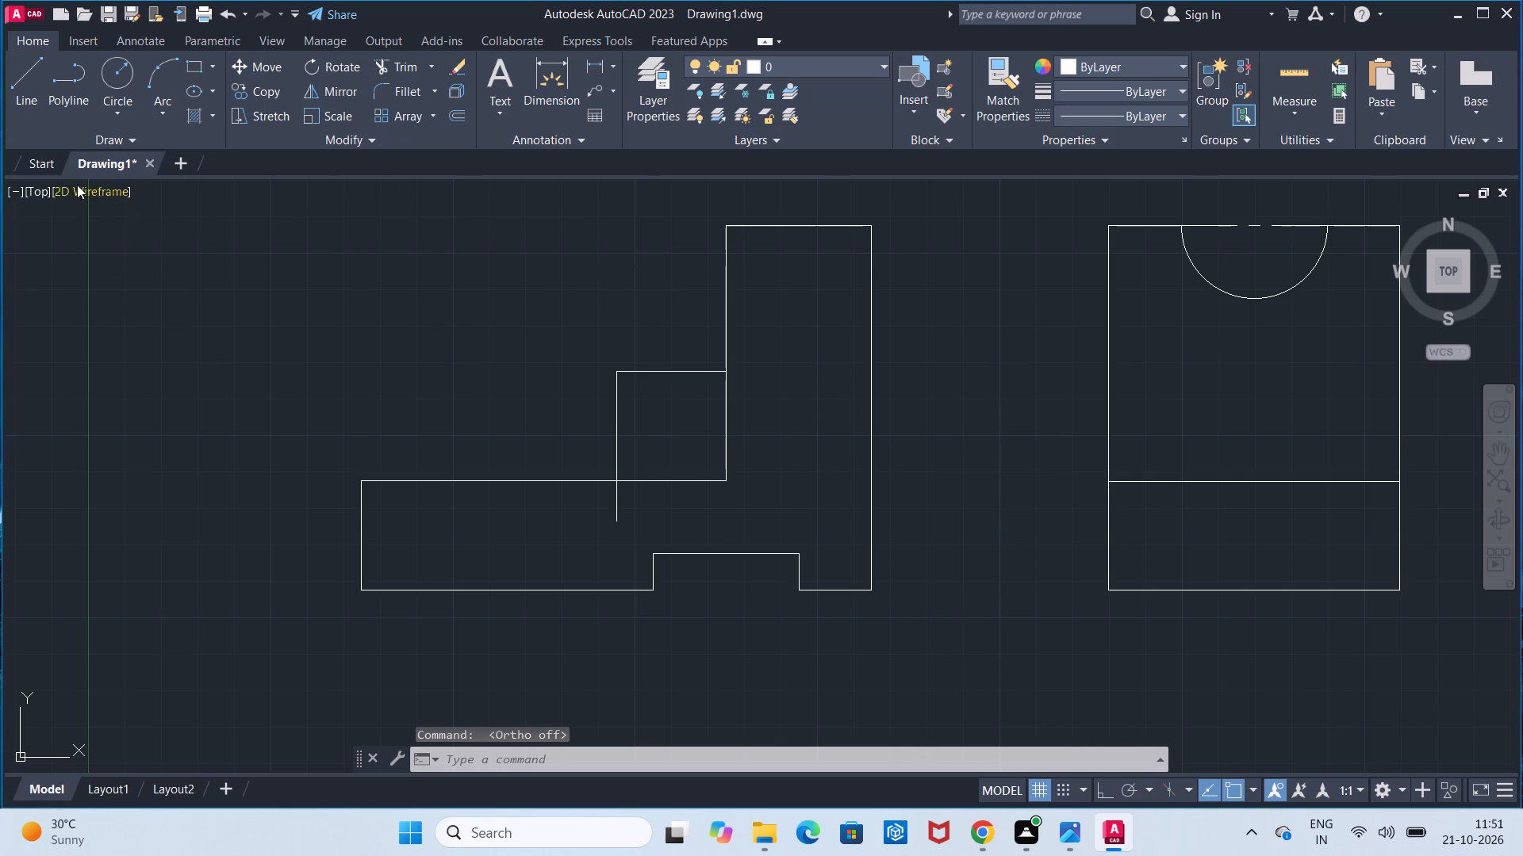
left_click(39, 94)
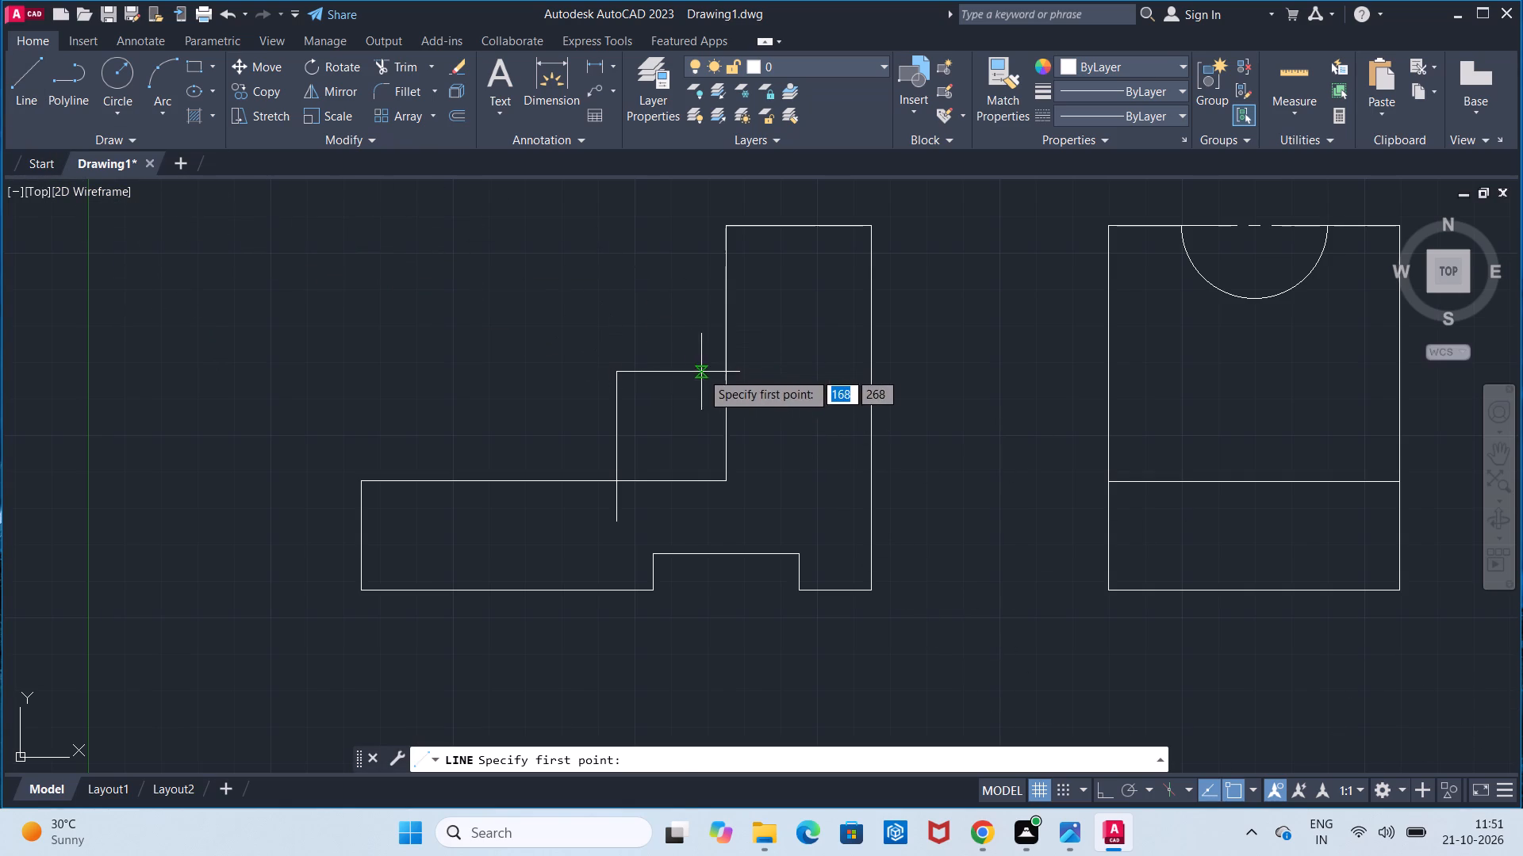
left_click(724, 373)
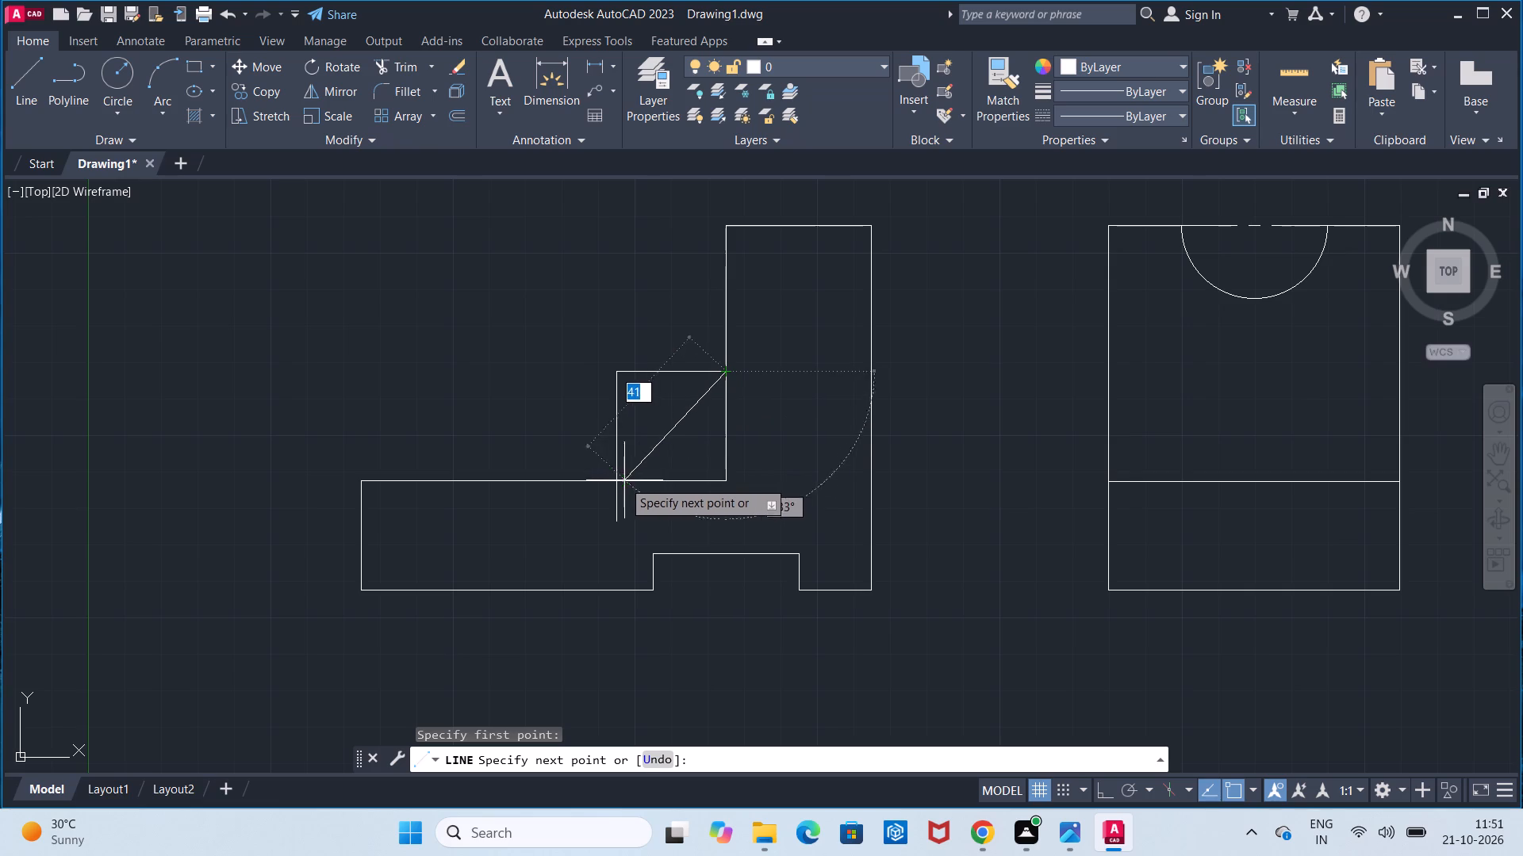
left_click(619, 480)
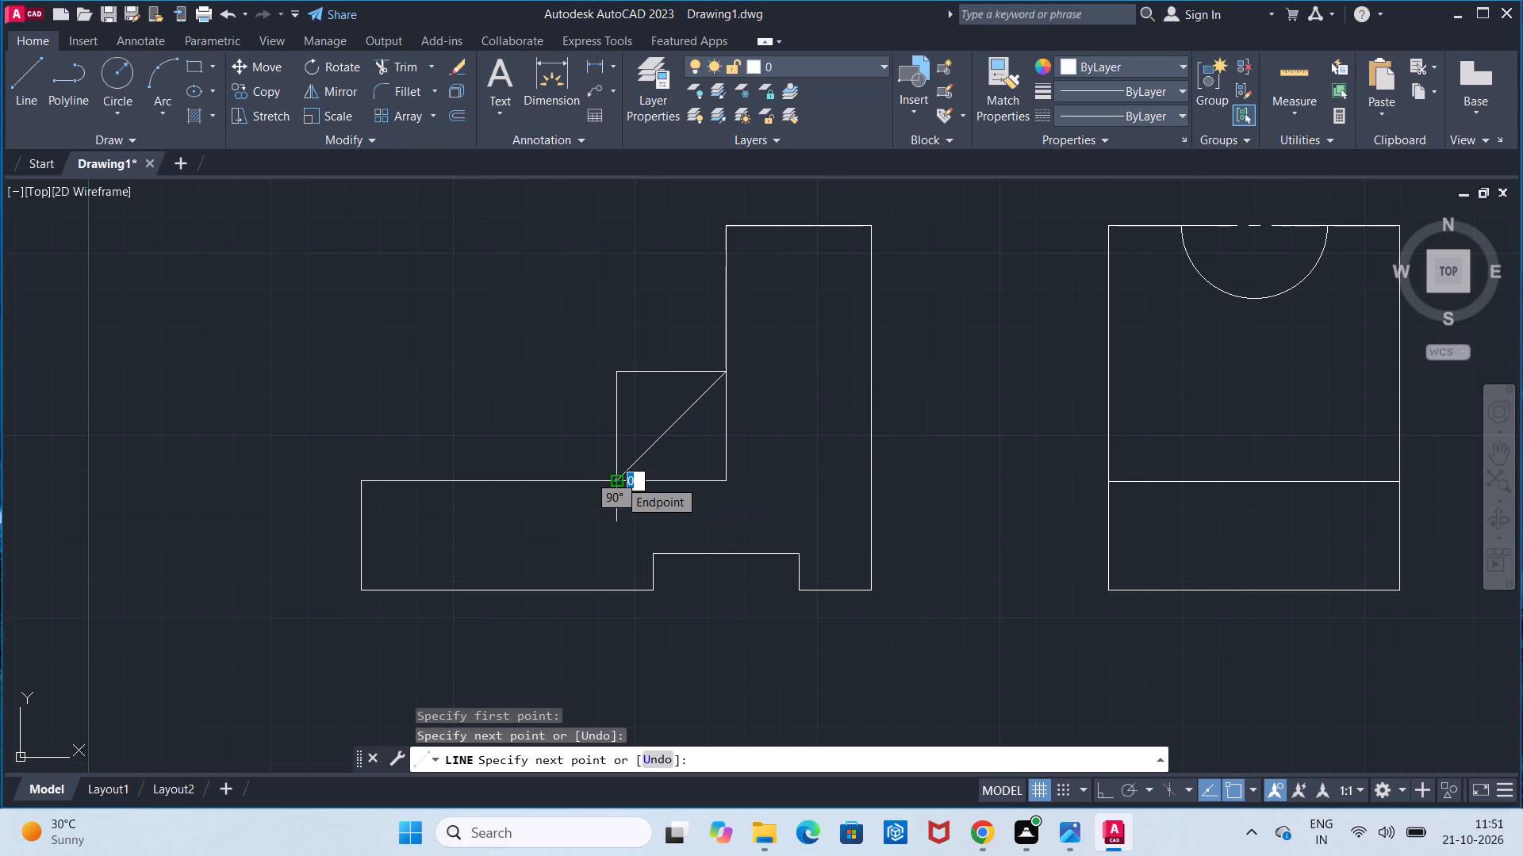
key("Escape")
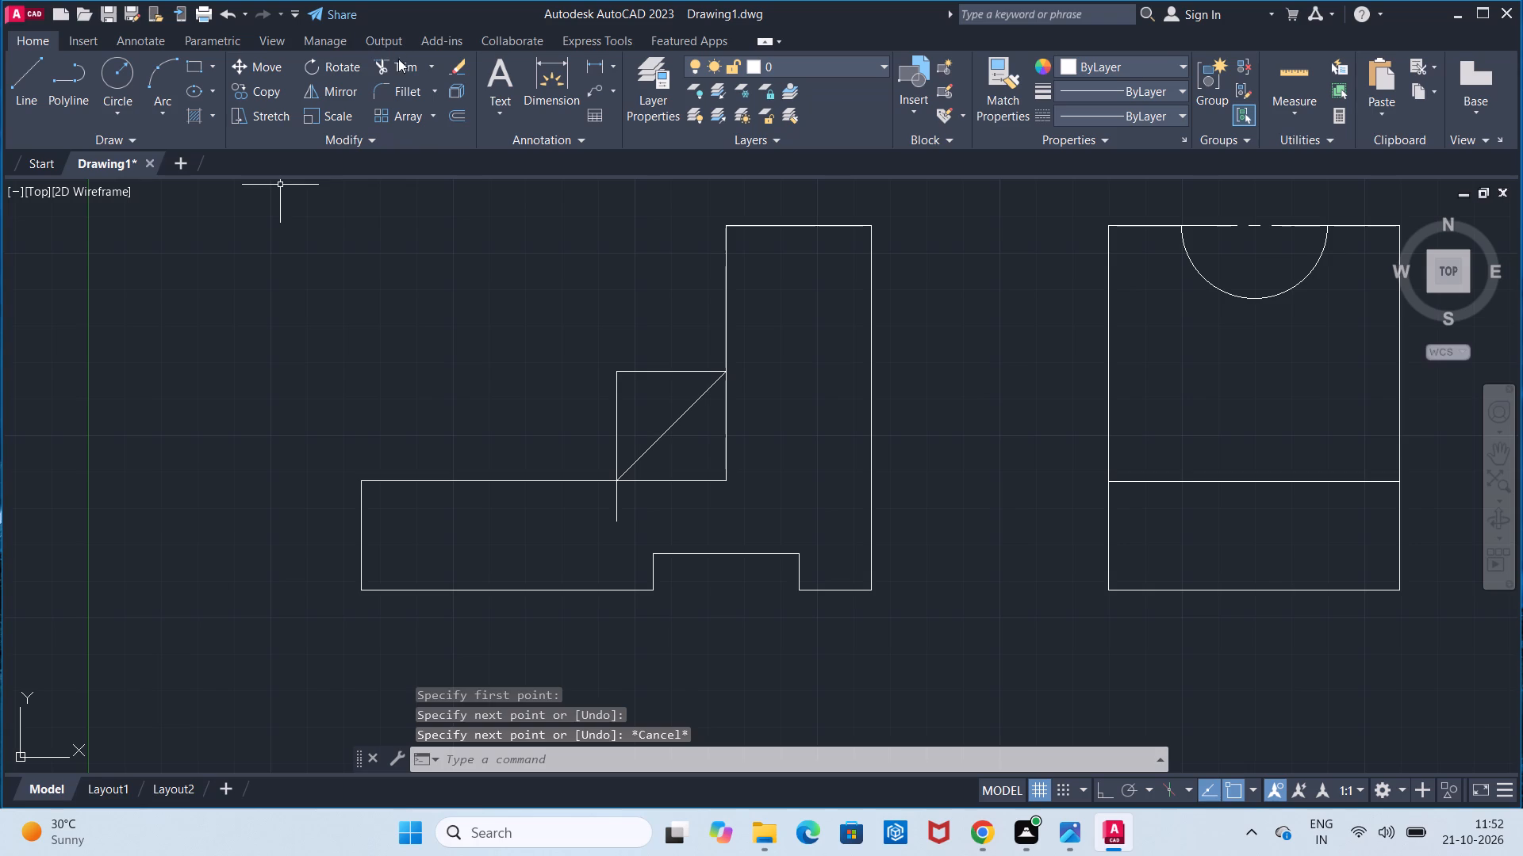
Trim away the vertical marker and the 30 mm vertical and horizontal construction lines, keeping the diagonal rib line.
left_click(401, 68)
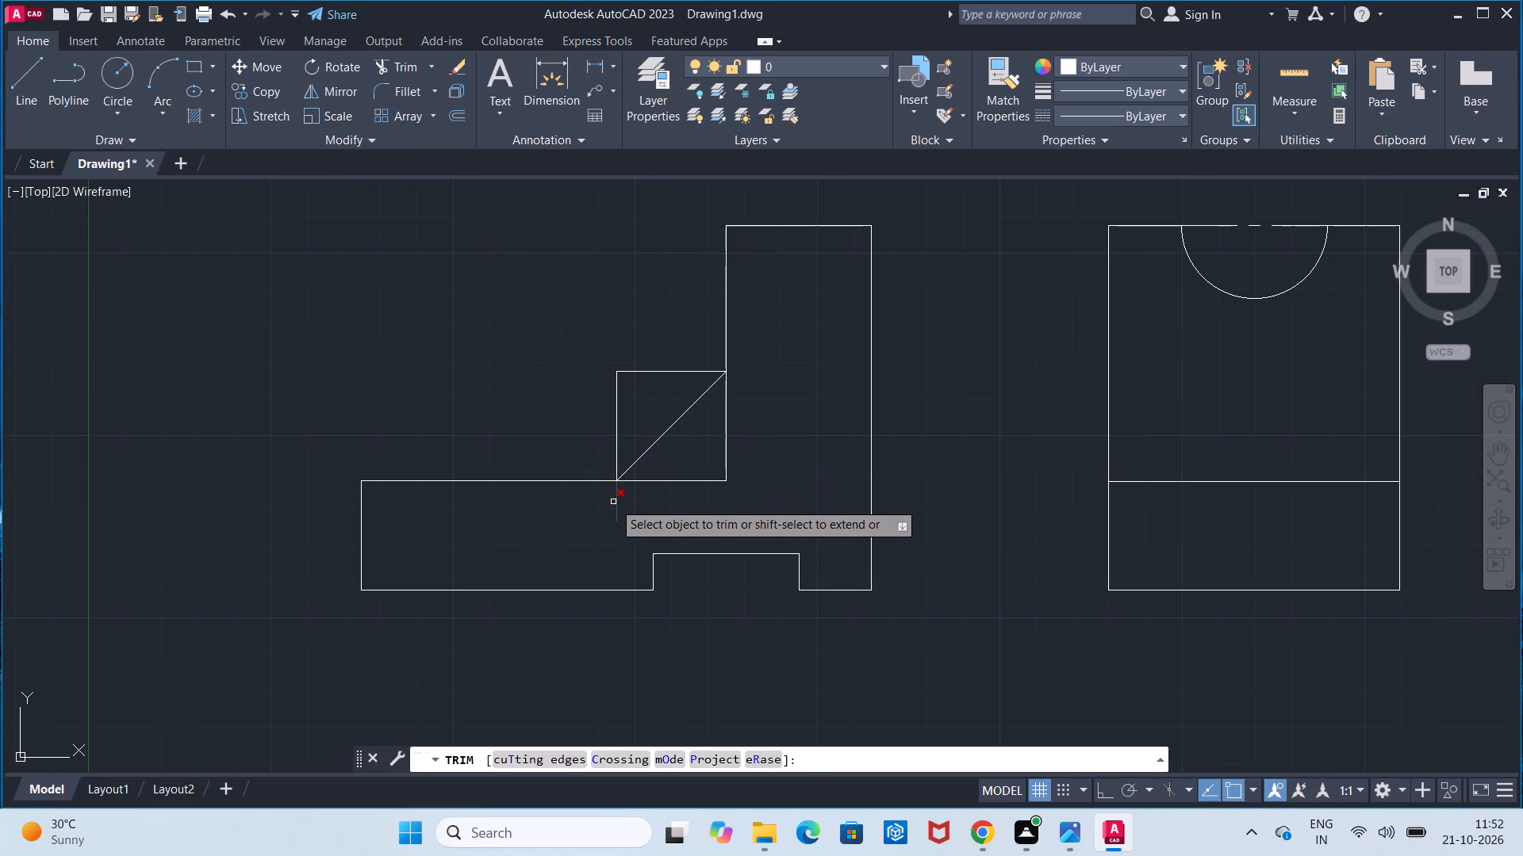
left_click(613, 502)
left_click(614, 467)
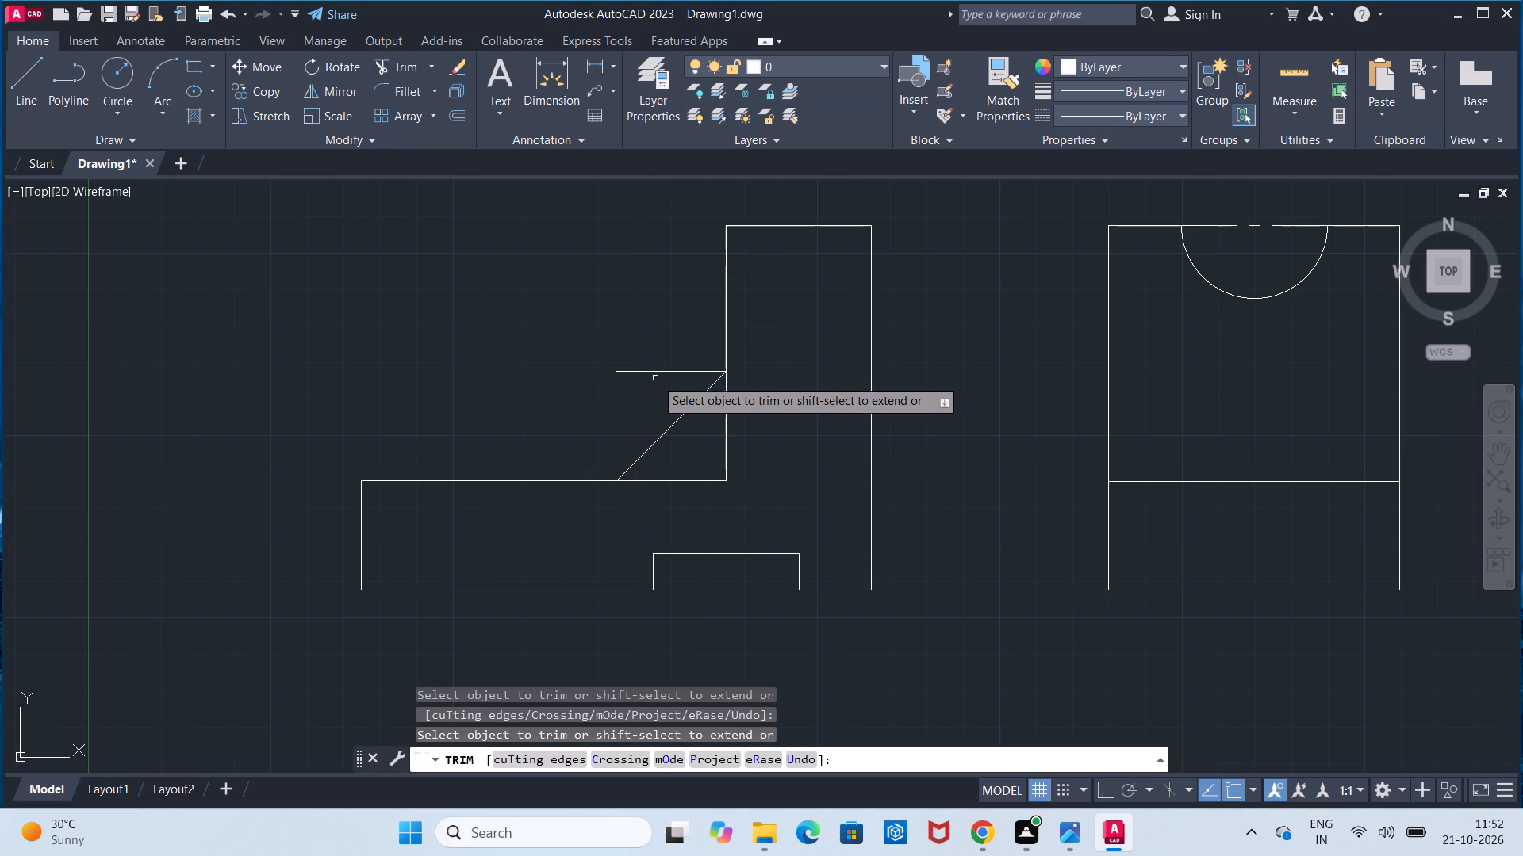
left_click(656, 373)
key("Escape")
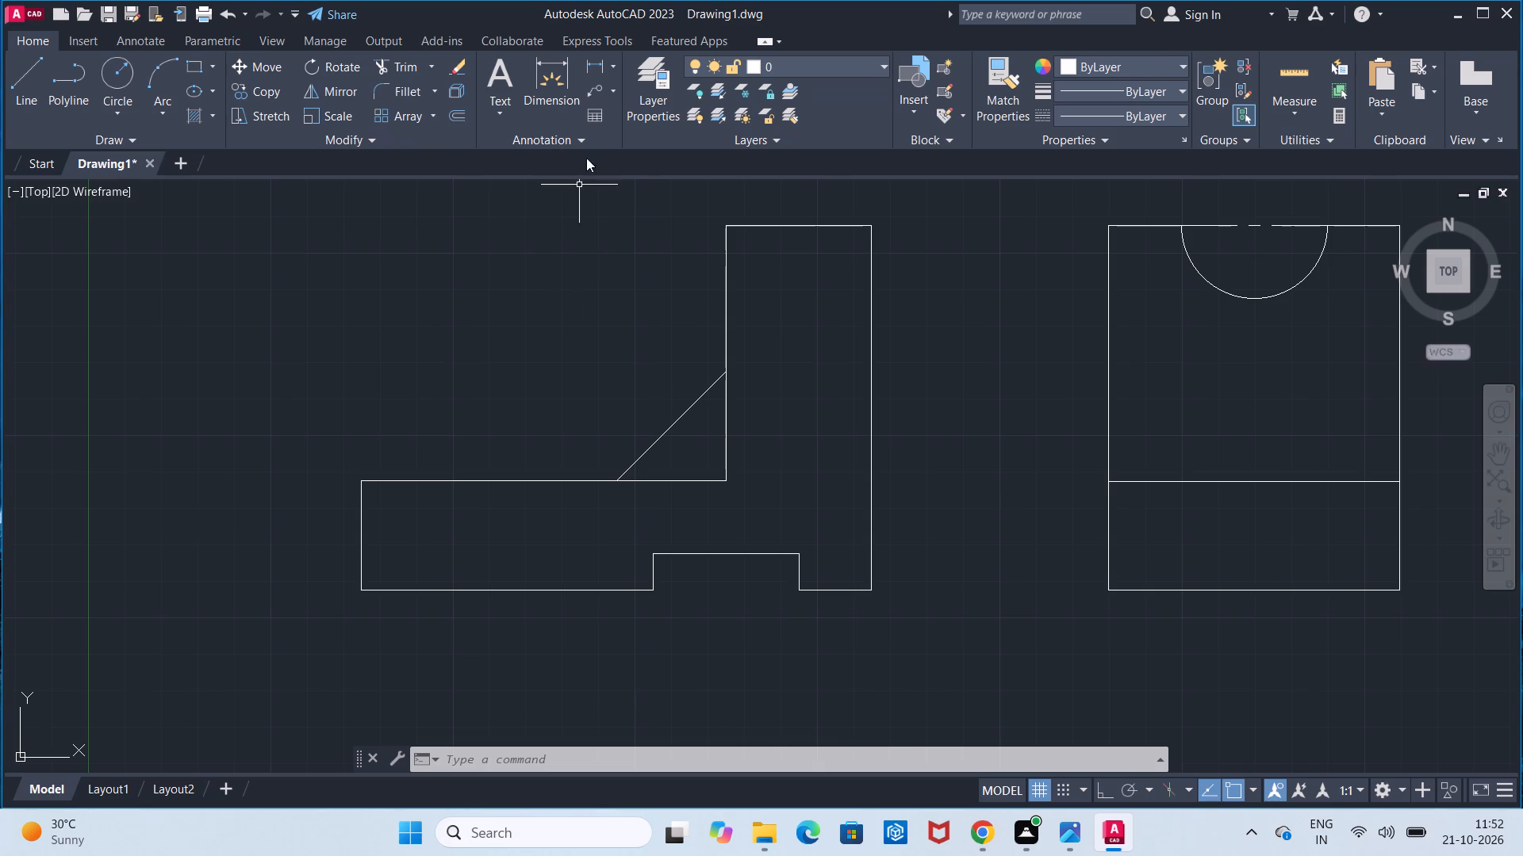
Check the radius of the side view's semicircular notch with a radius dimension, without placing it.
left_click(616, 72)
left_click(619, 245)
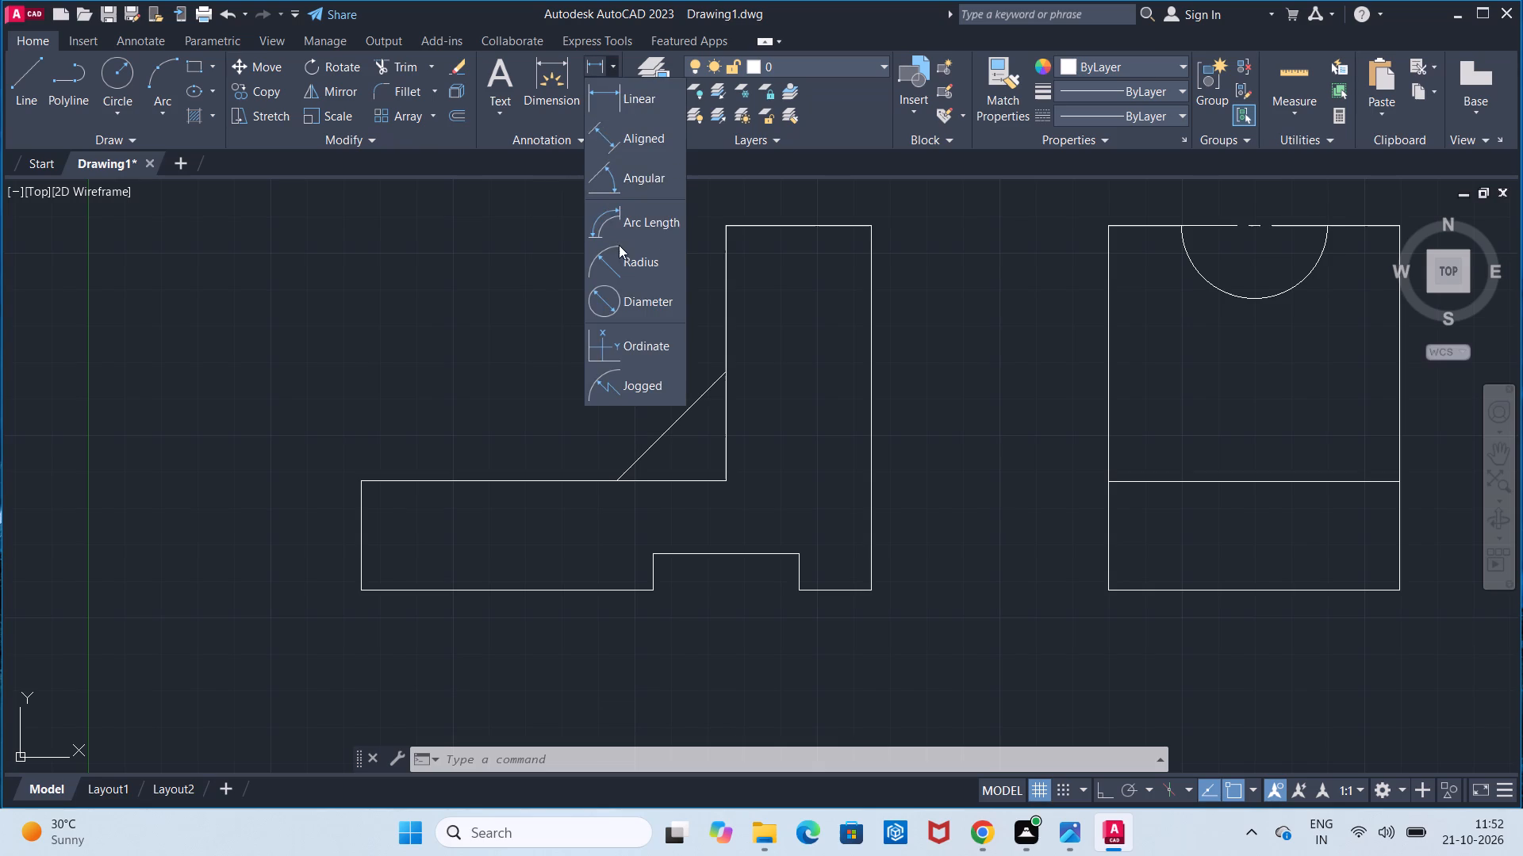
left_click(1203, 277)
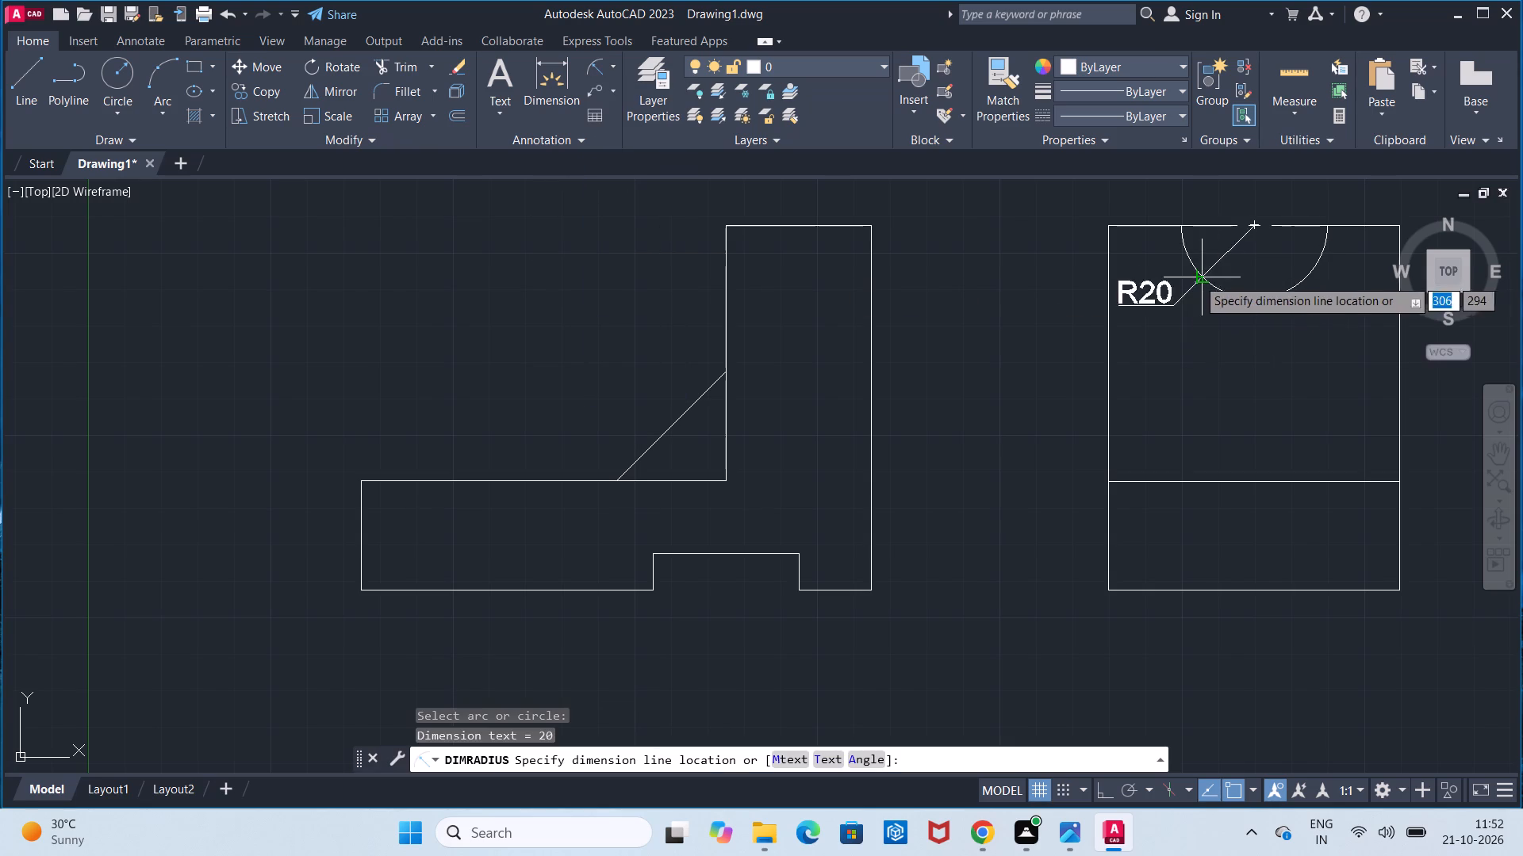
key("Escape")
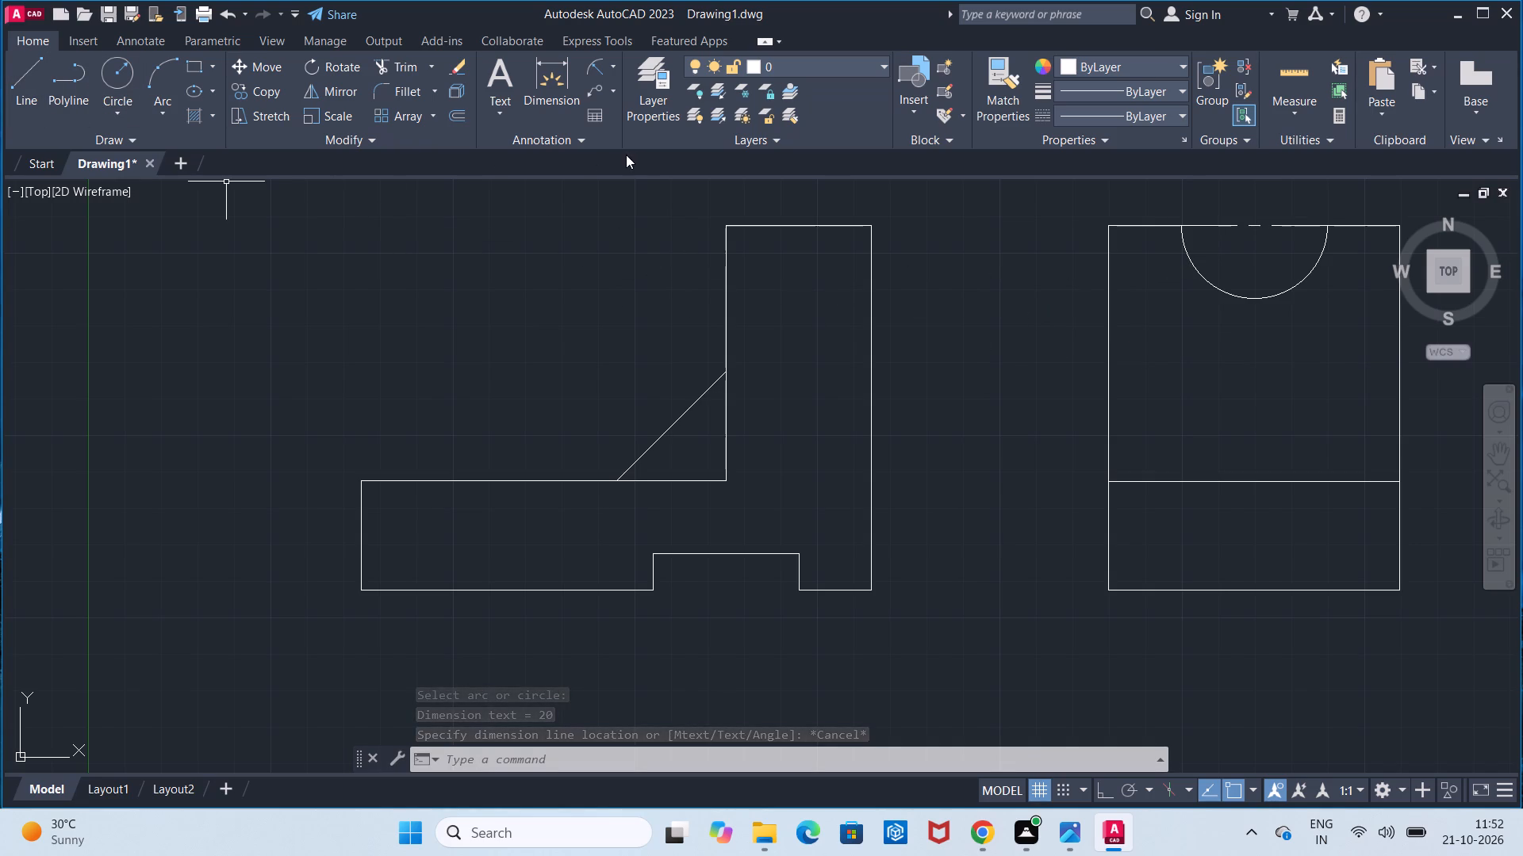
Set the linetype to CENTER2 and draw a 30 mm vertical line up from the midpoint of the side view's inner horizontal line.
left_click(1079, 127)
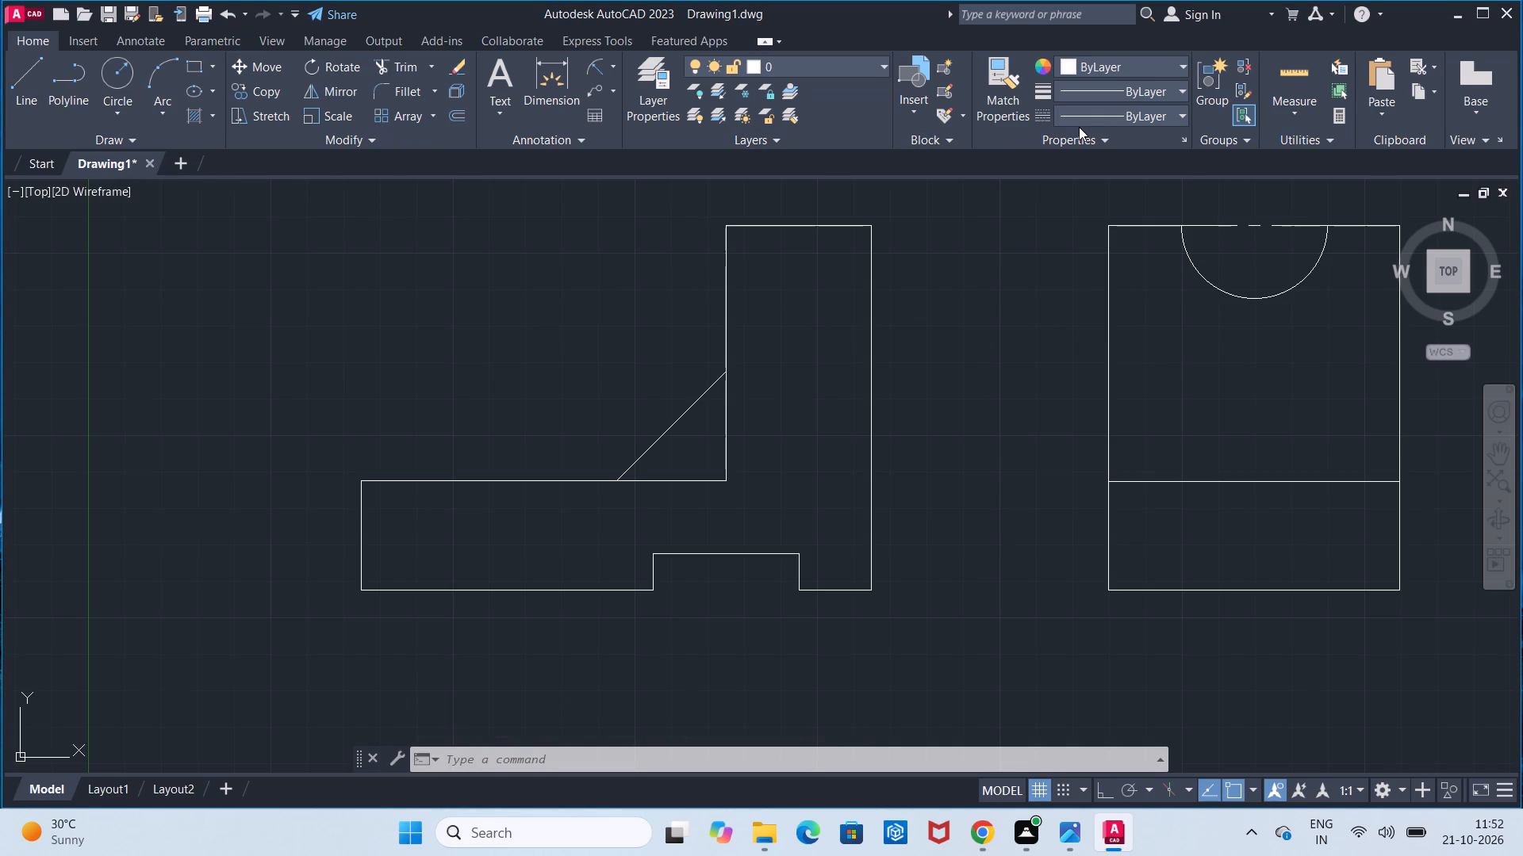
left_click(1090, 122)
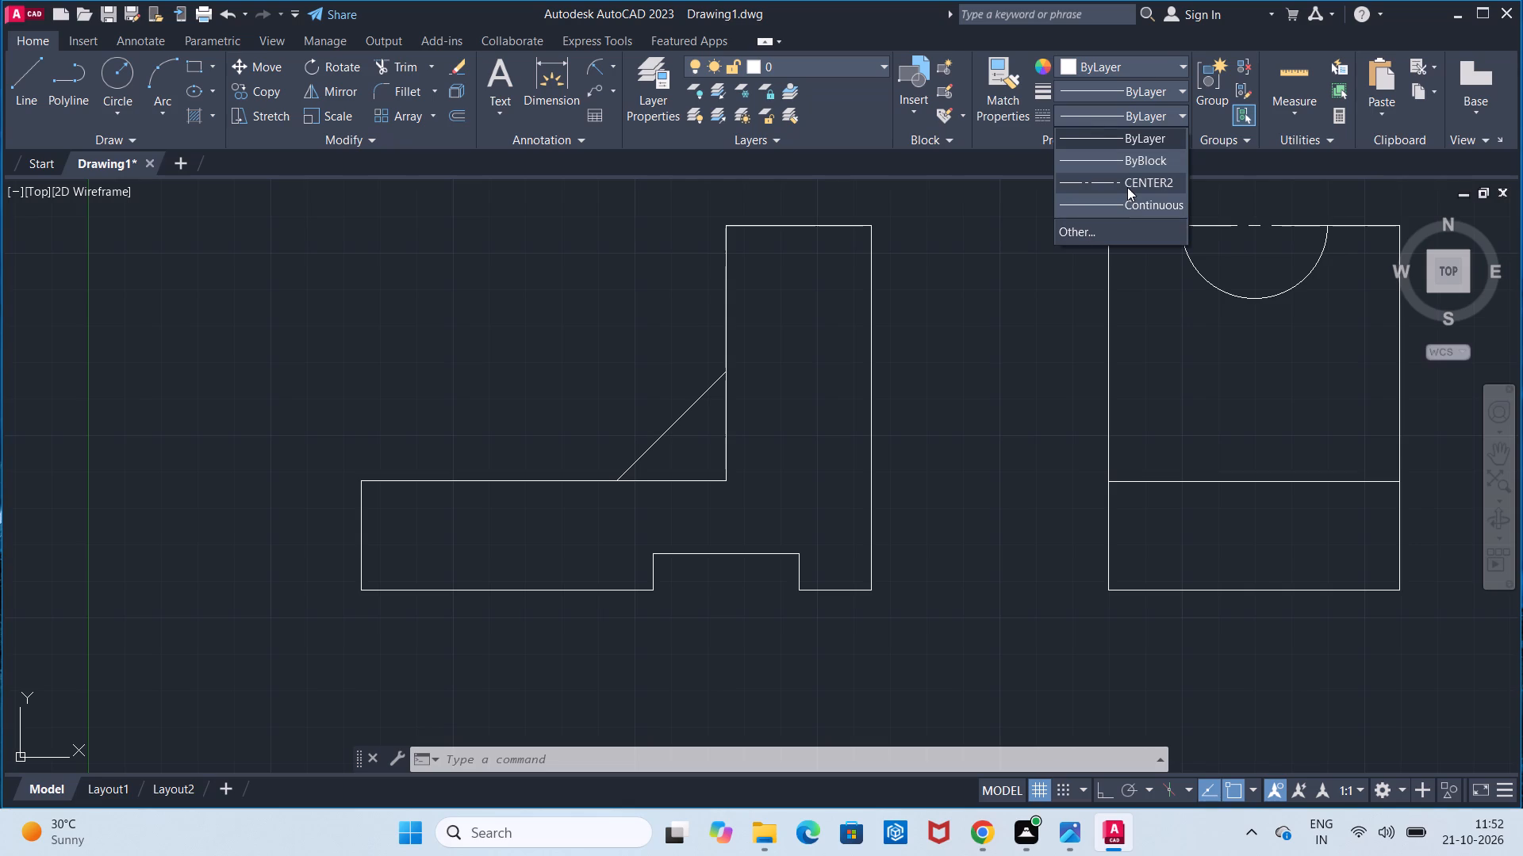
left_click(1127, 187)
left_click(13, 82)
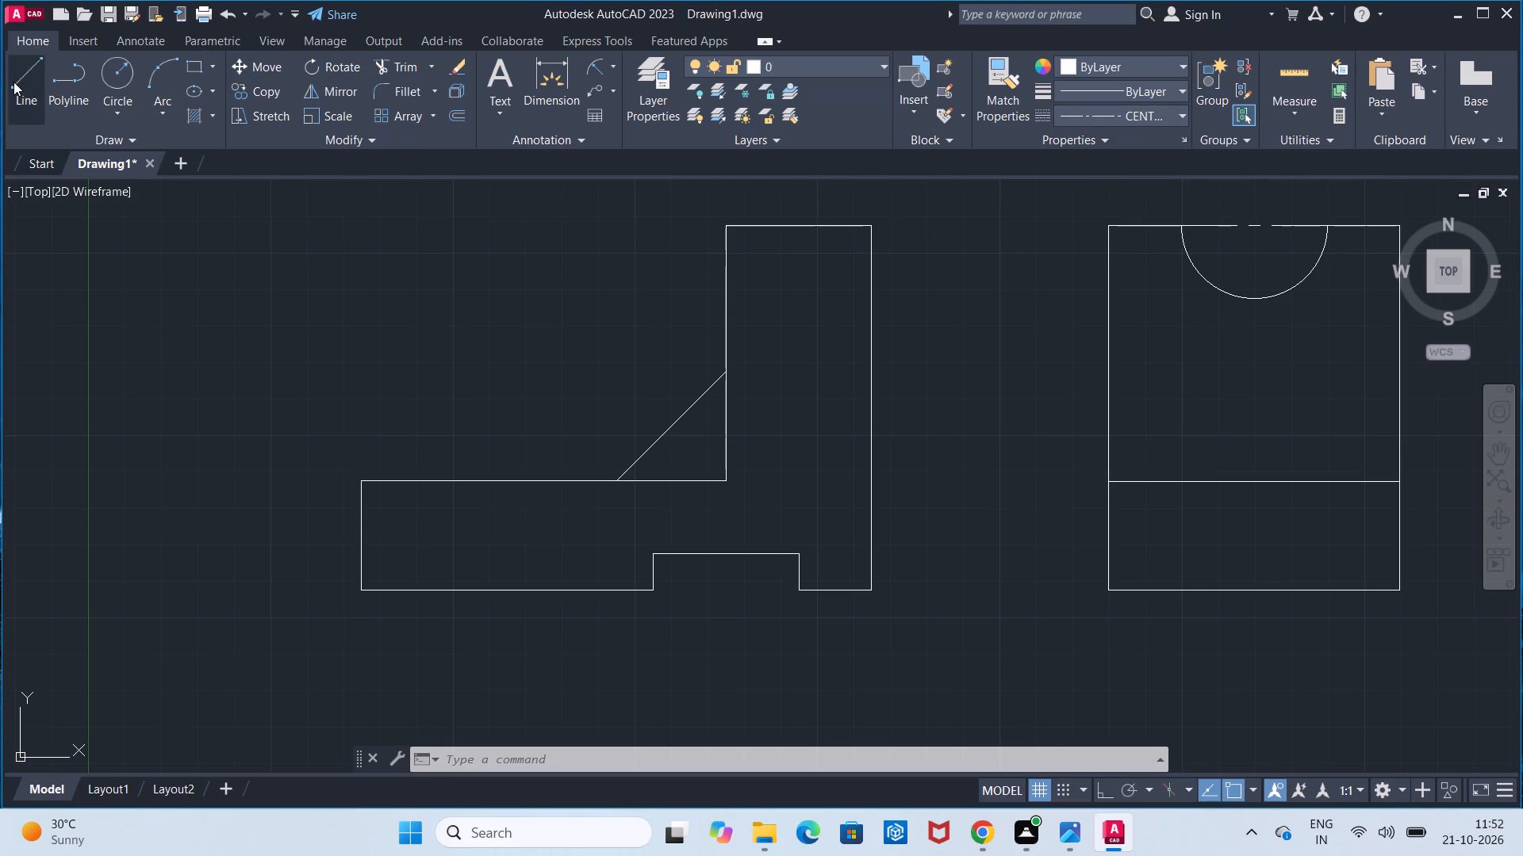
left_click(1260, 483)
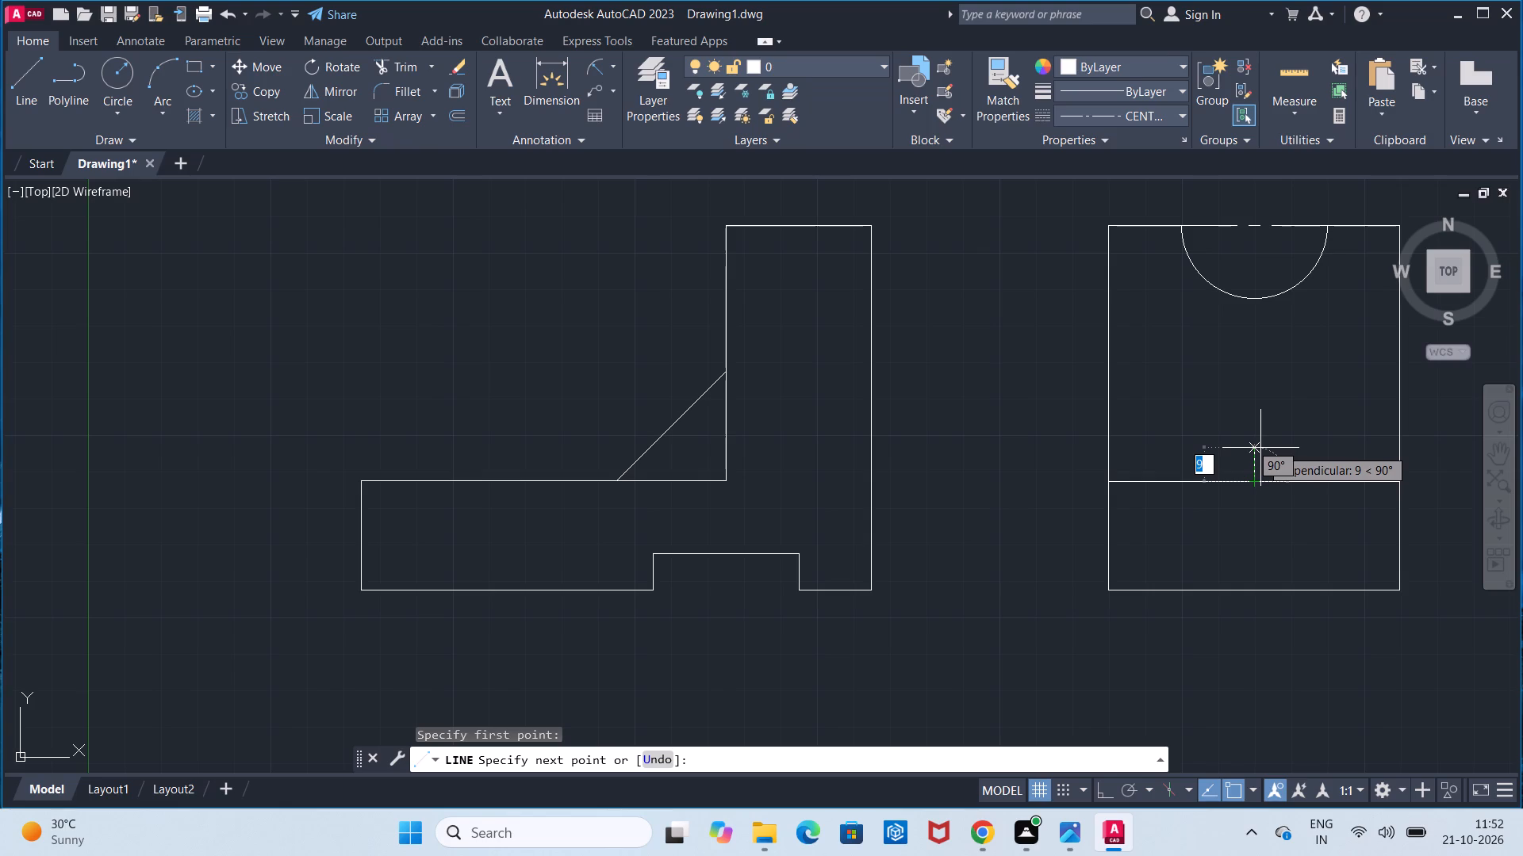
type("30")
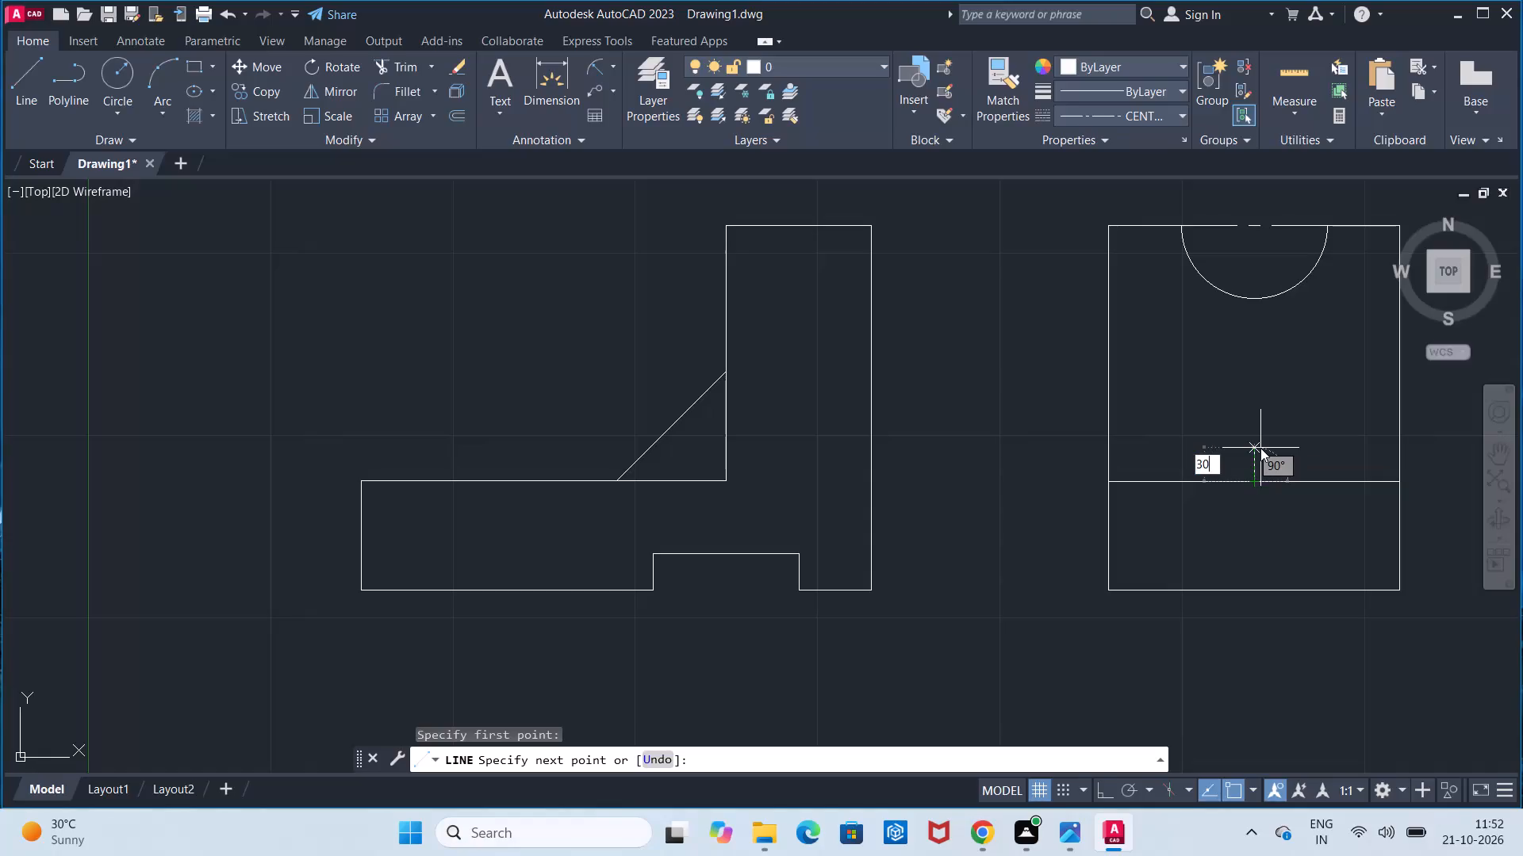
key("Return")
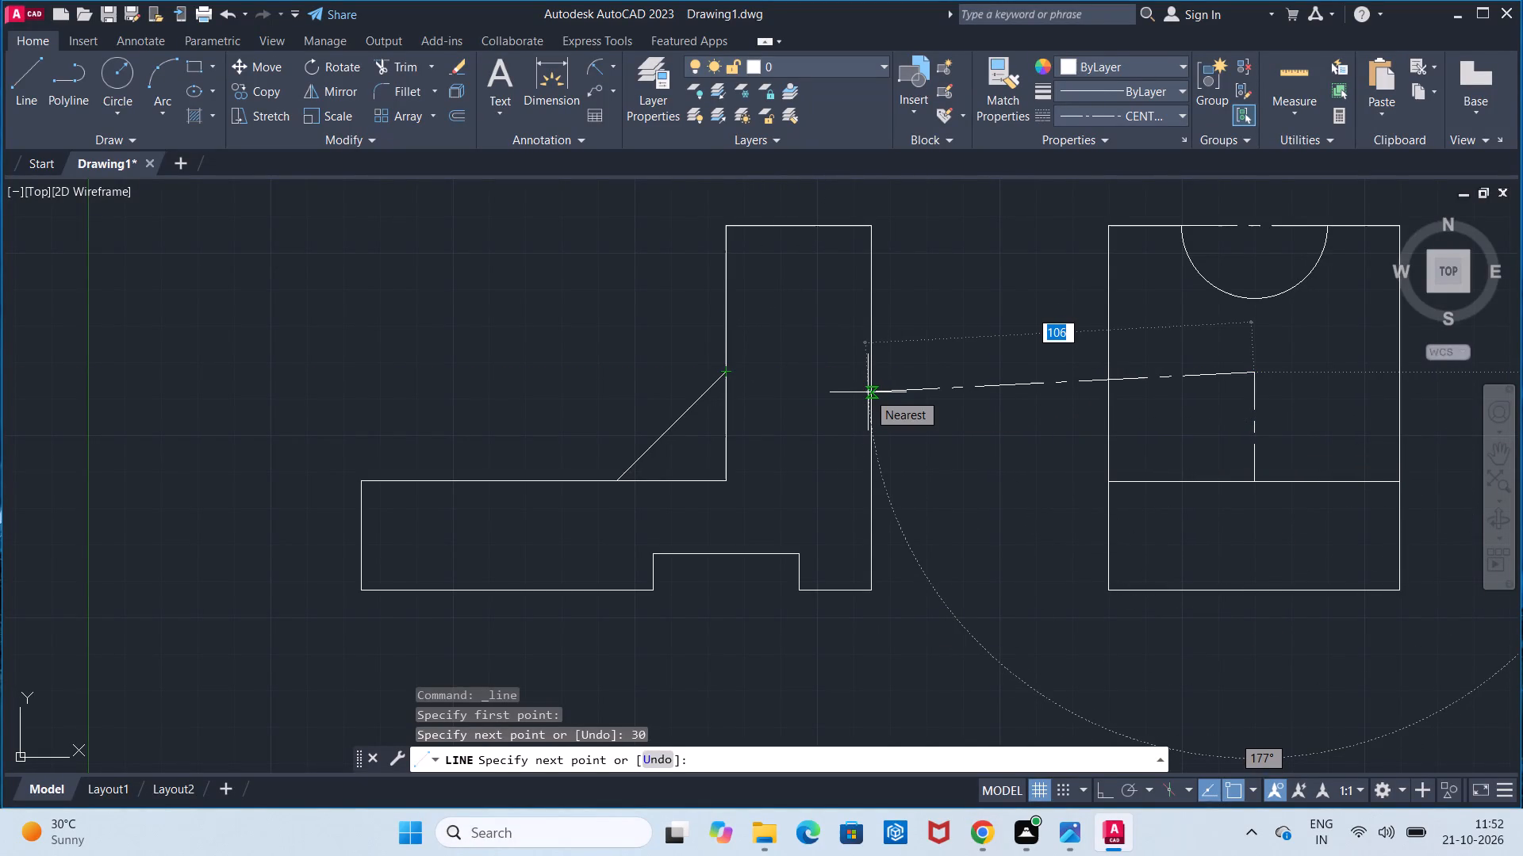
Turn Ortho on and offset the side view's 30 mm vertical centre line 15 mm to each side.
key("F8")
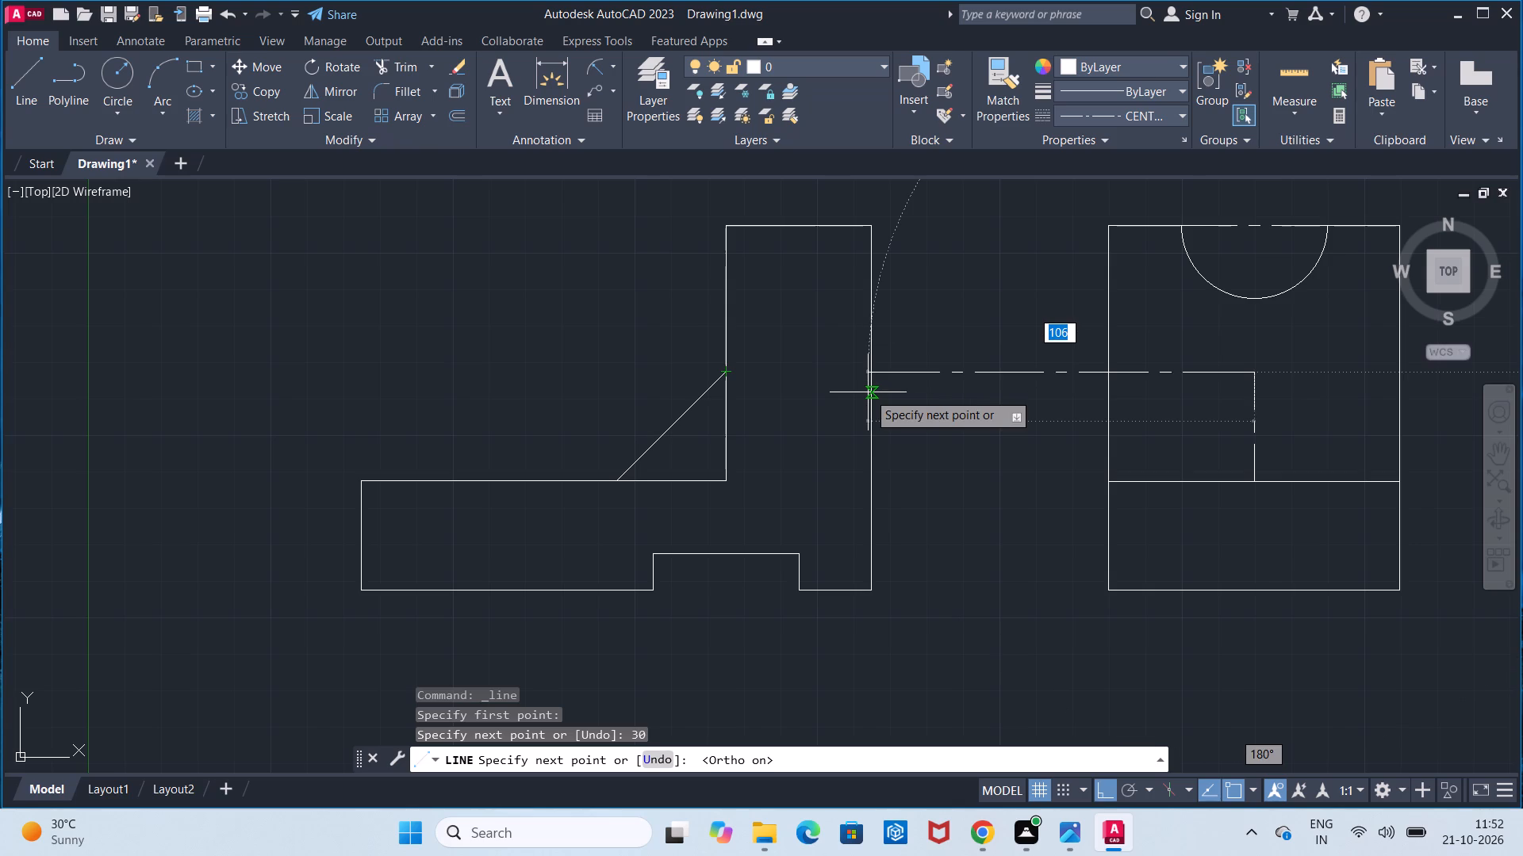
key("Escape")
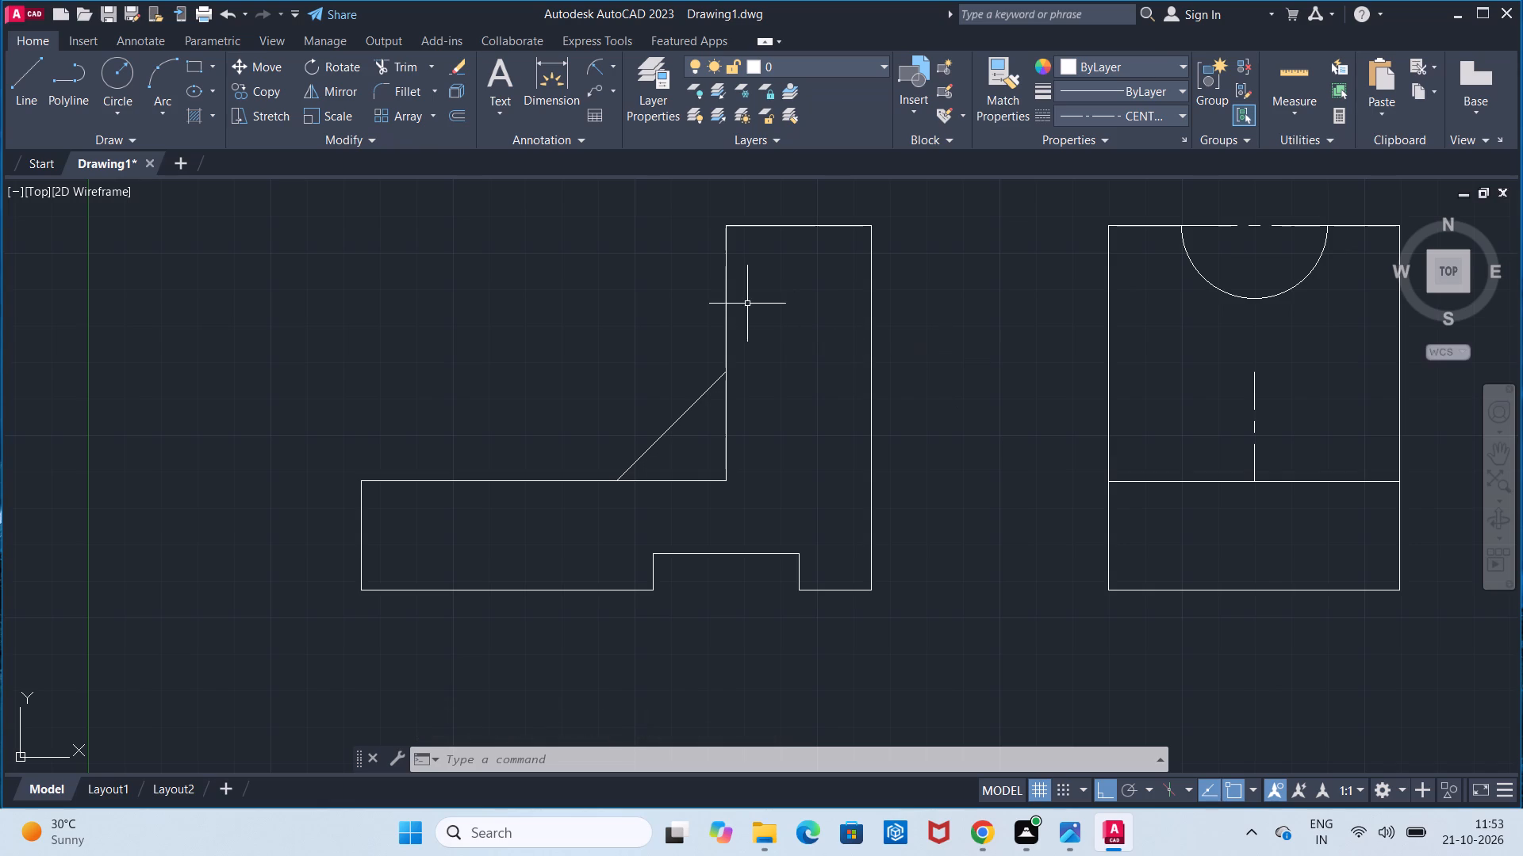
left_click(455, 124)
left_click(1252, 434)
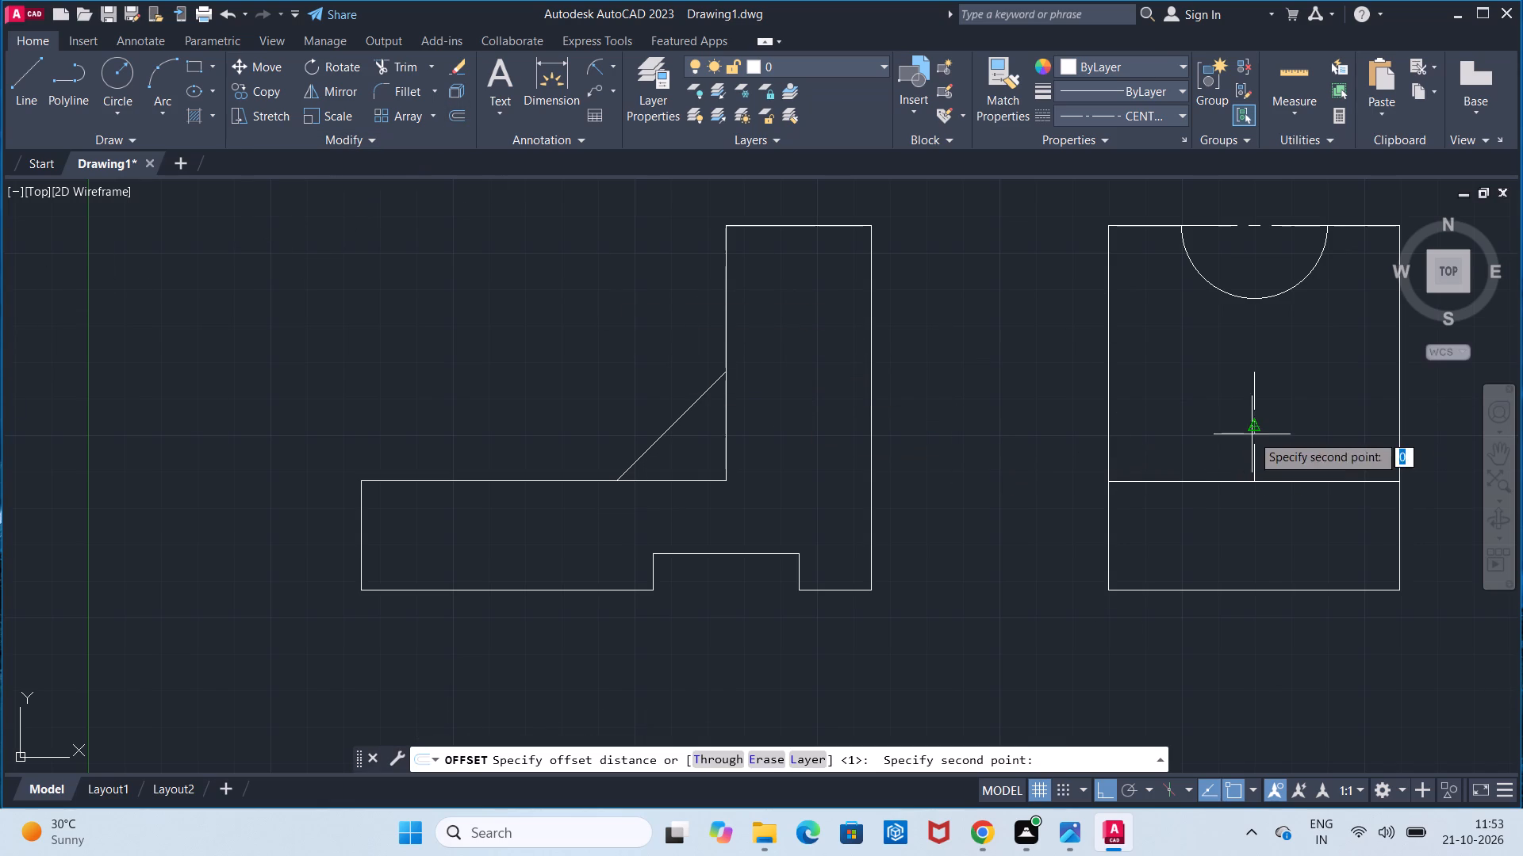
key("1")
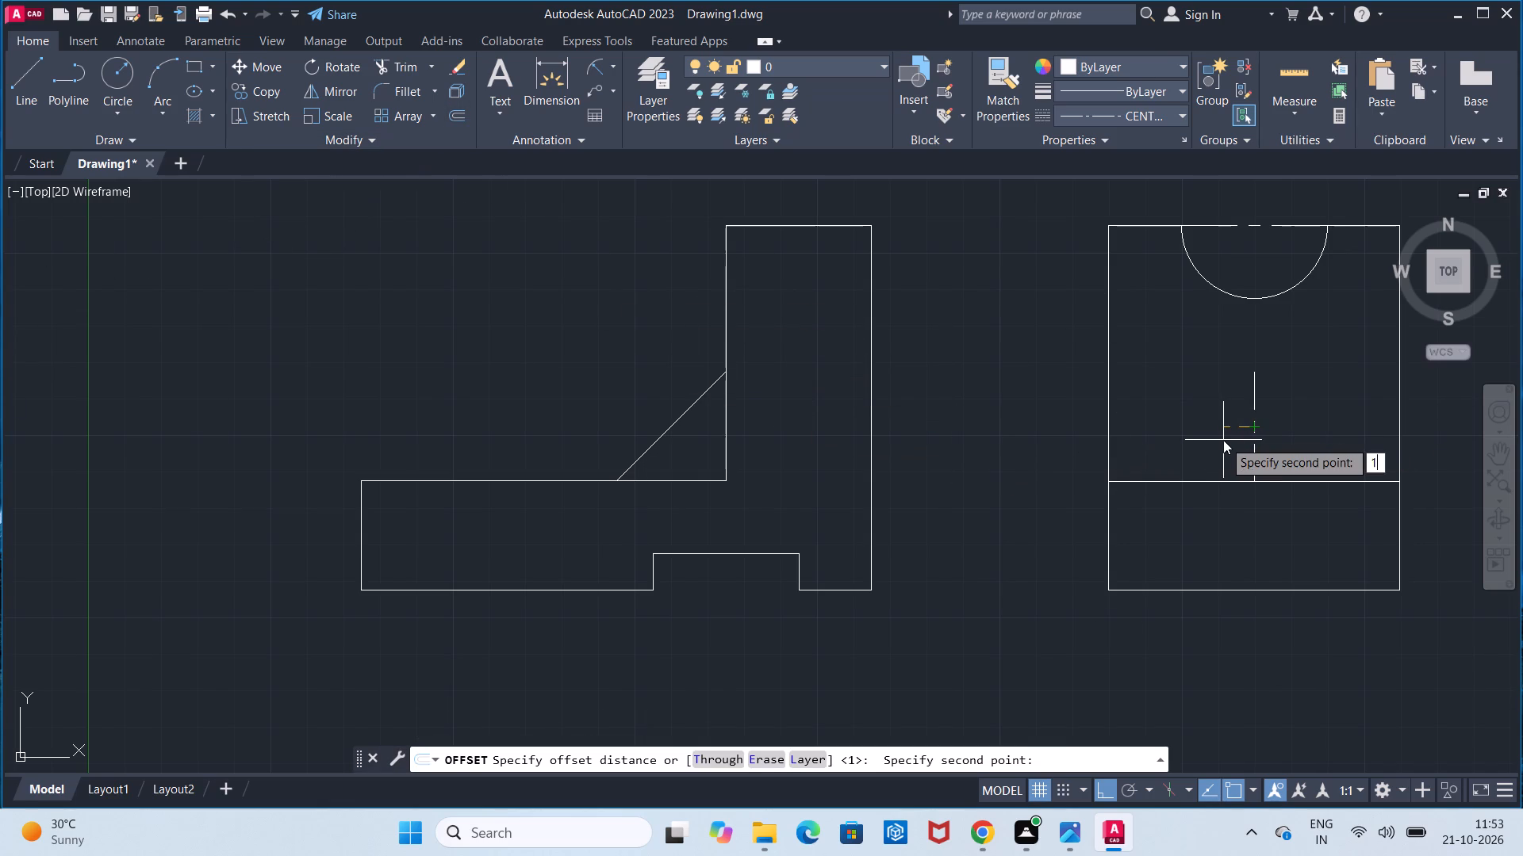
key("5")
key("Return")
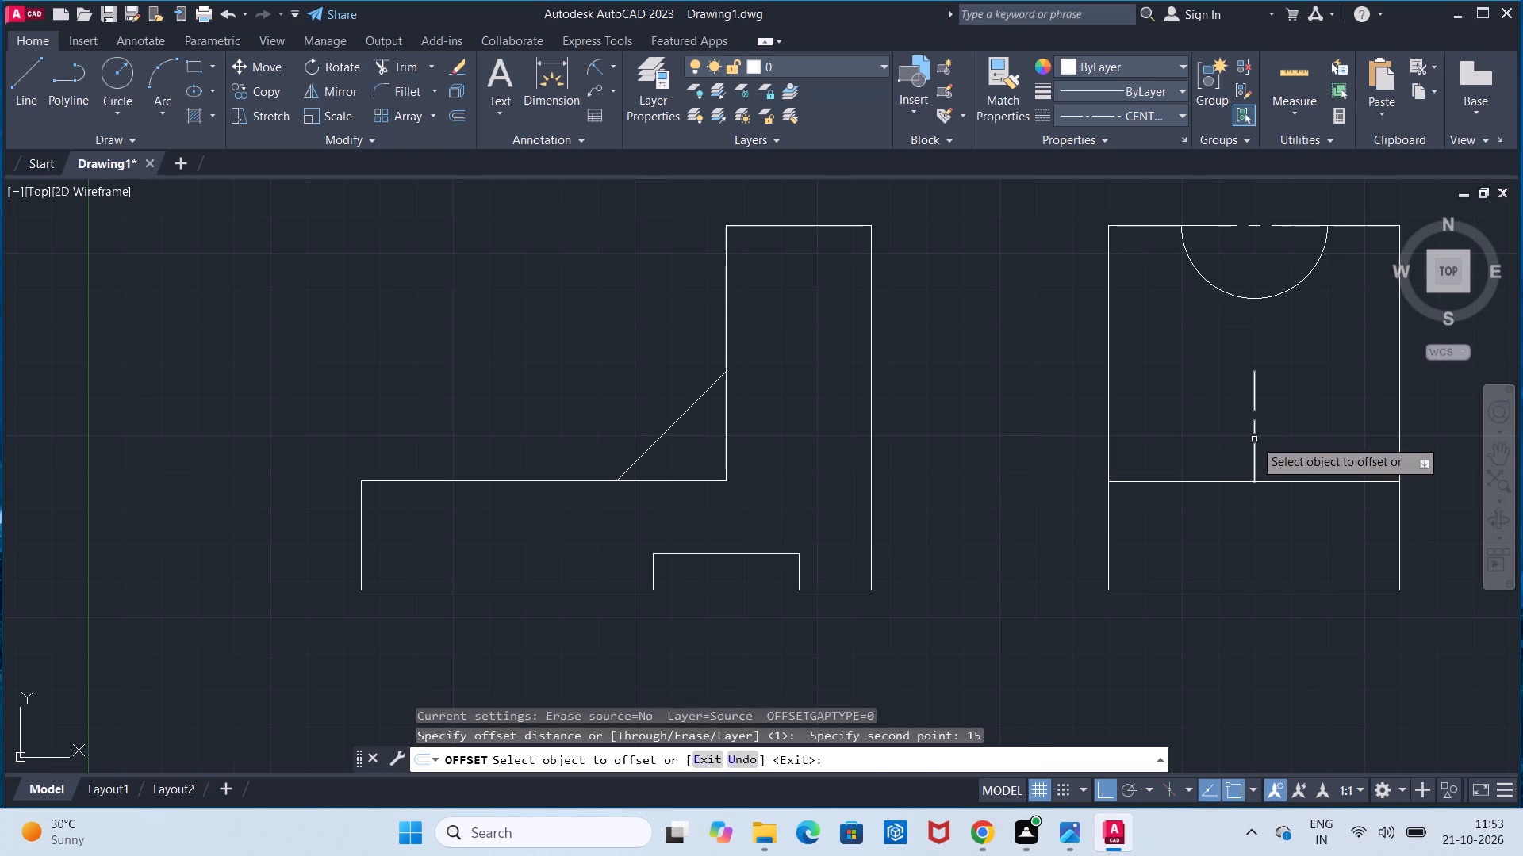
left_click(1254, 439)
left_click(1245, 445)
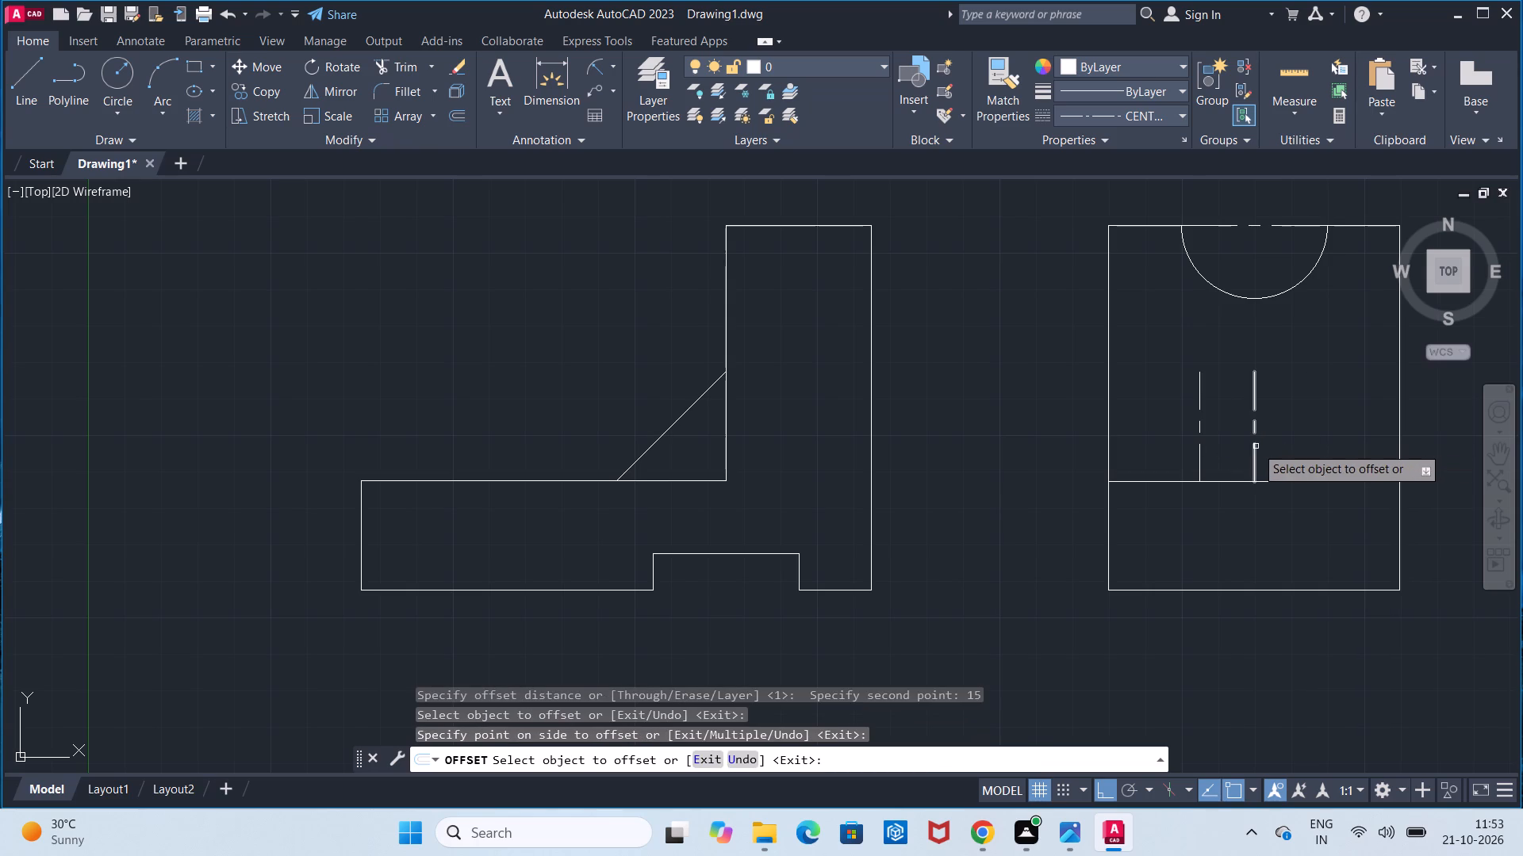
left_click(1256, 446)
left_click(1274, 446)
key("Escape")
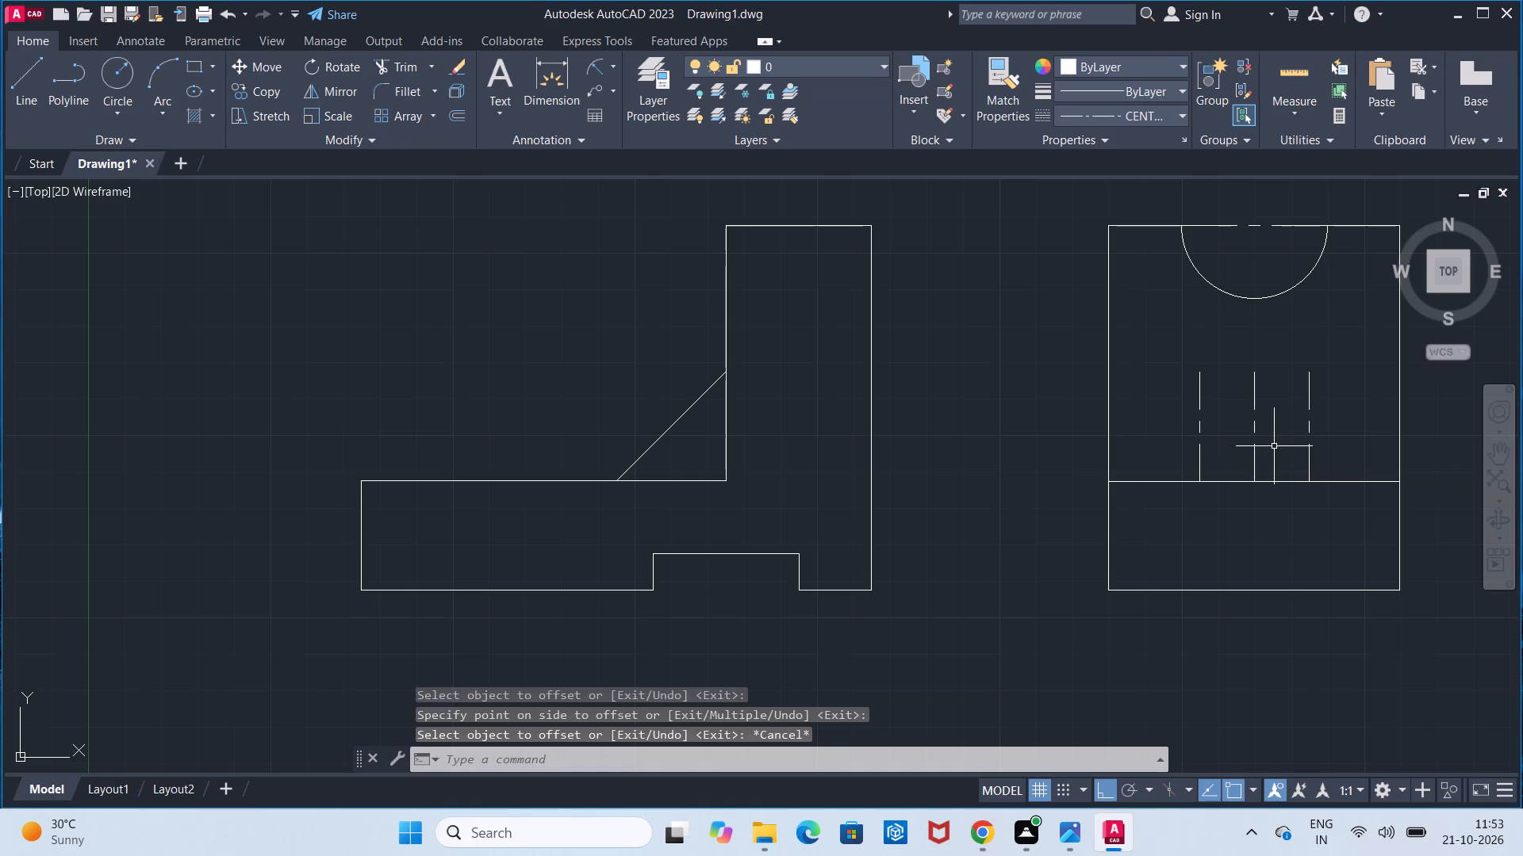
Set the linetype to ByLayer and draw a horizontal line joining the upper ends of the two offset lines.
left_click(1101, 121)
left_click(1126, 146)
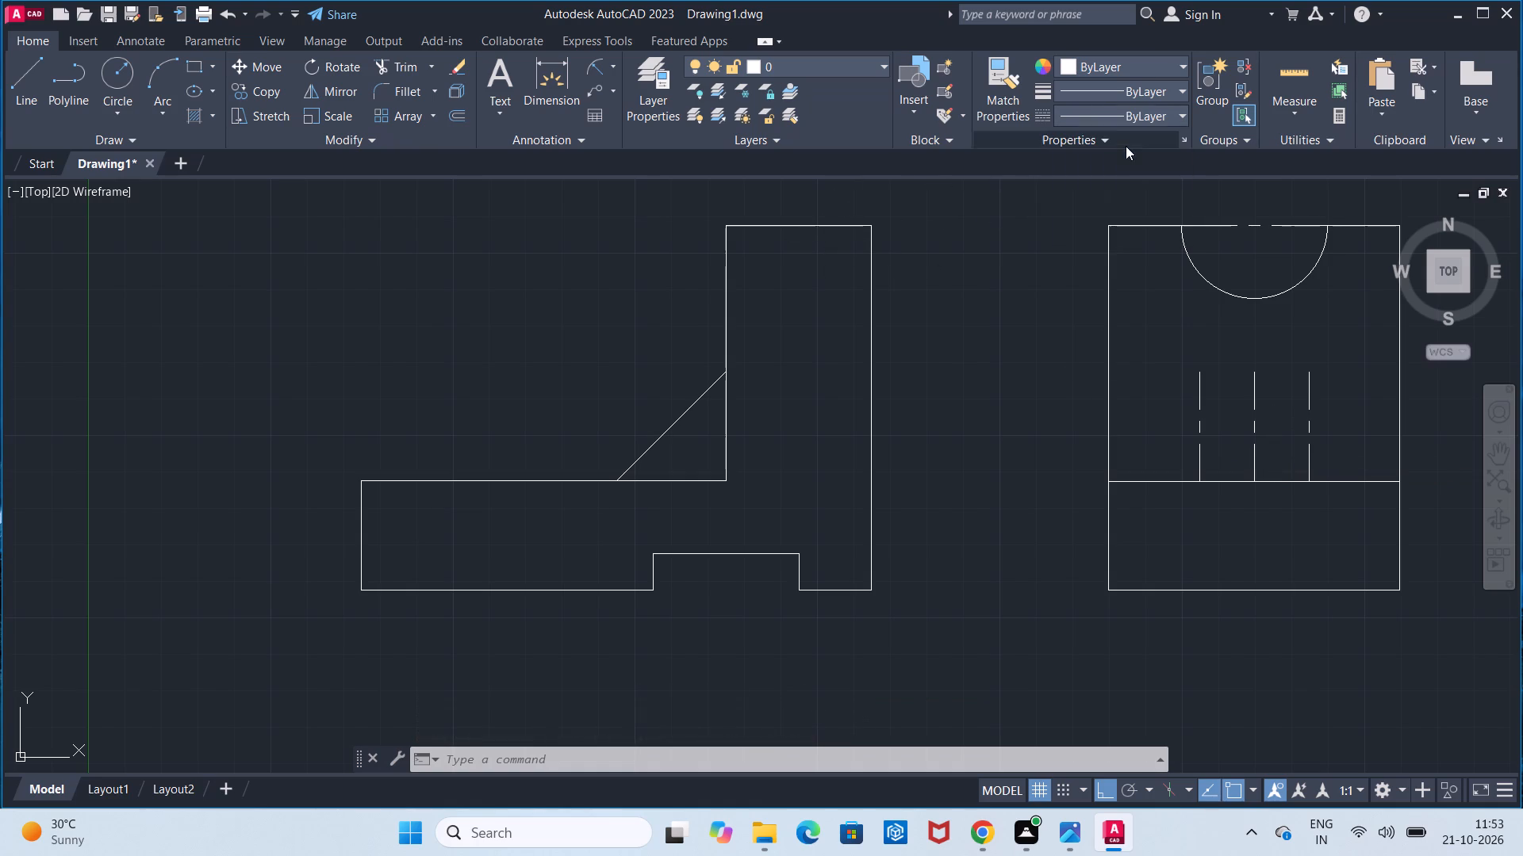
left_click(31, 111)
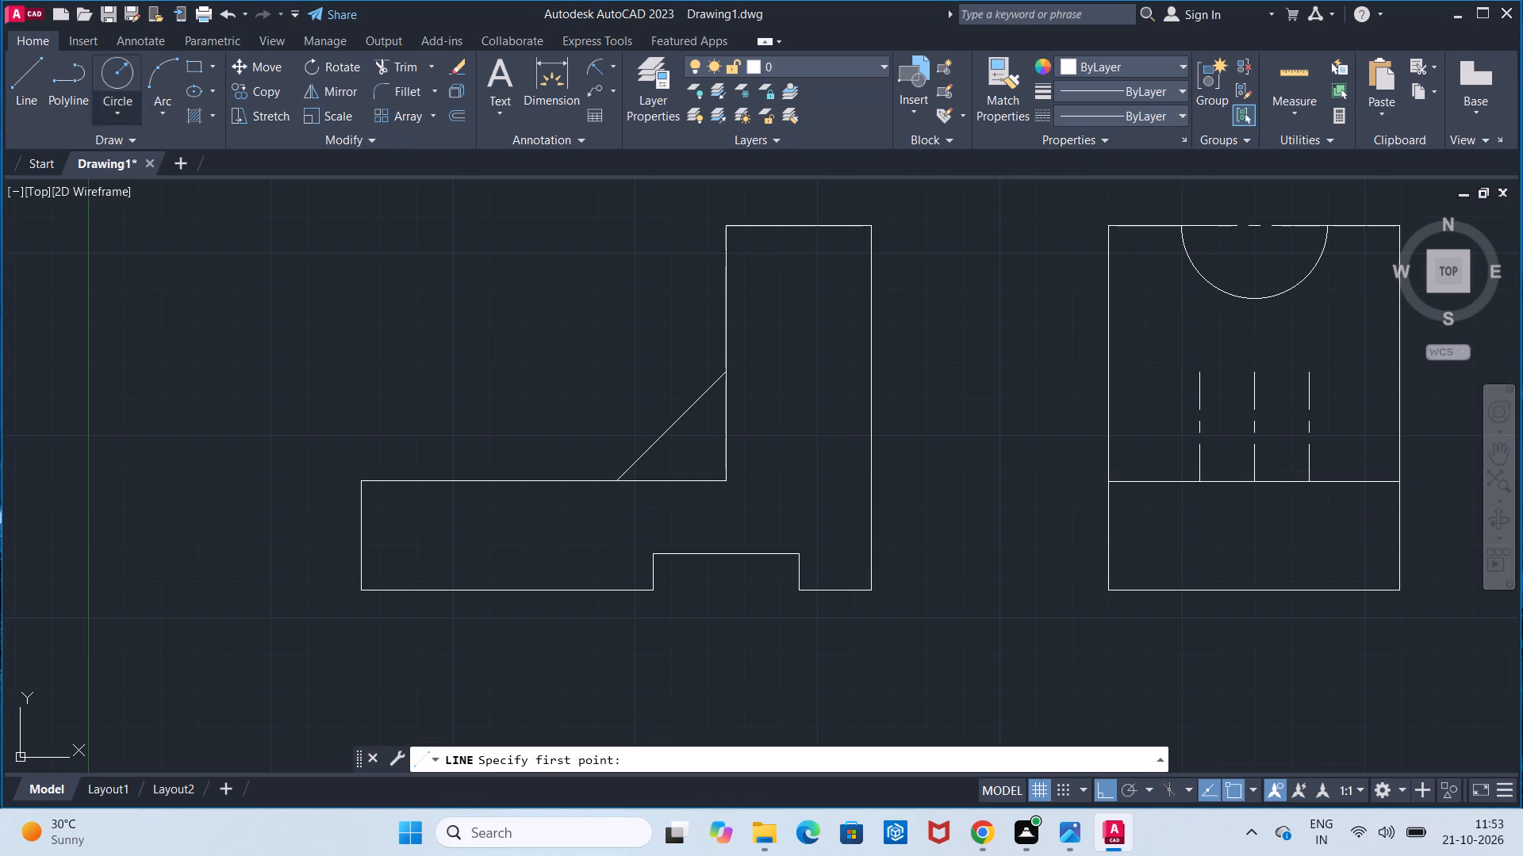
left_click(1197, 370)
left_click(1317, 375)
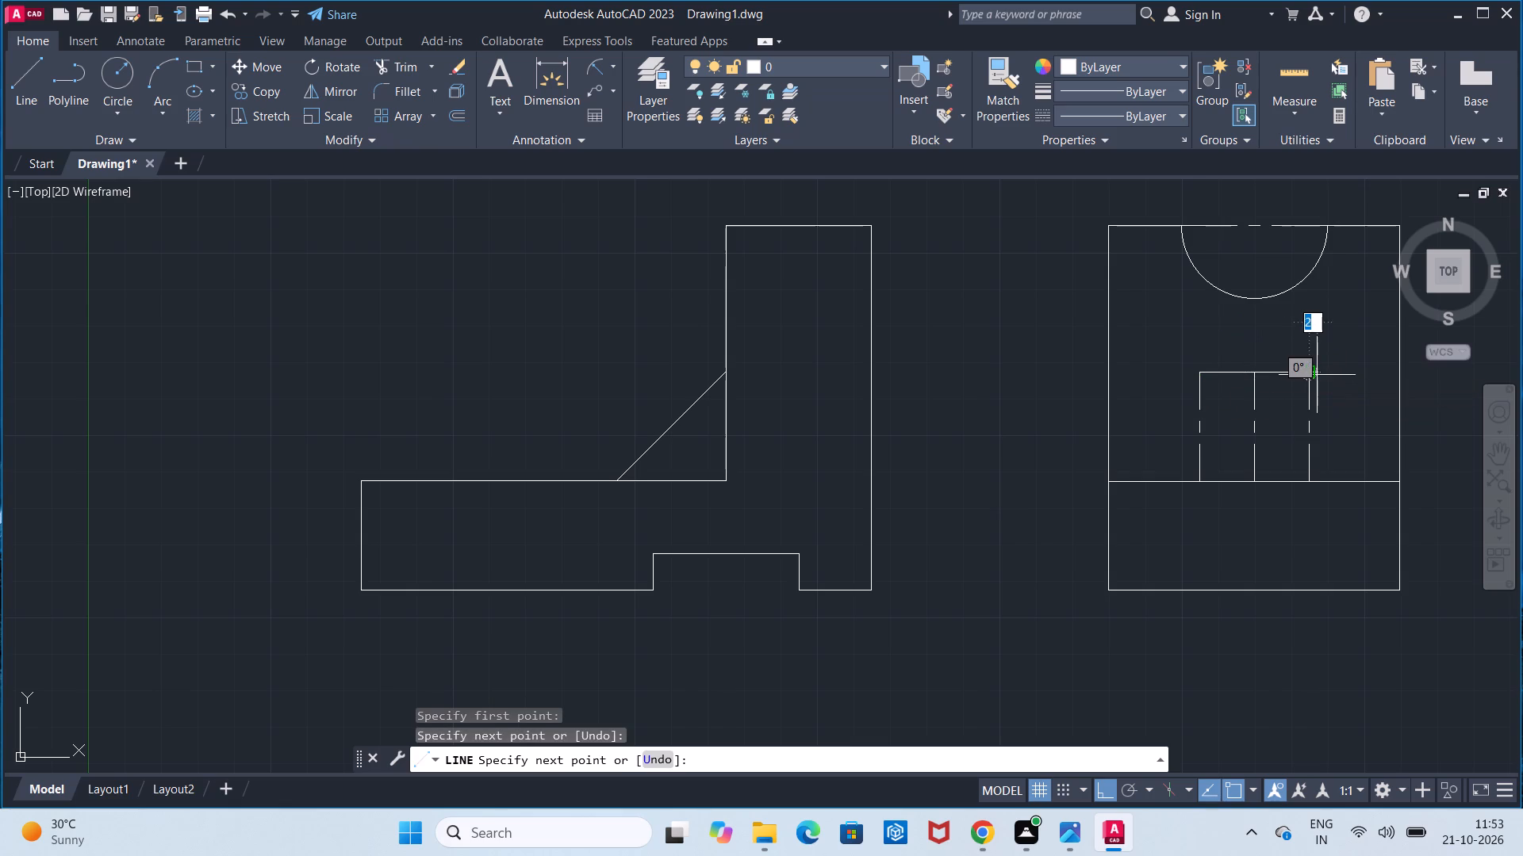
key("Escape")
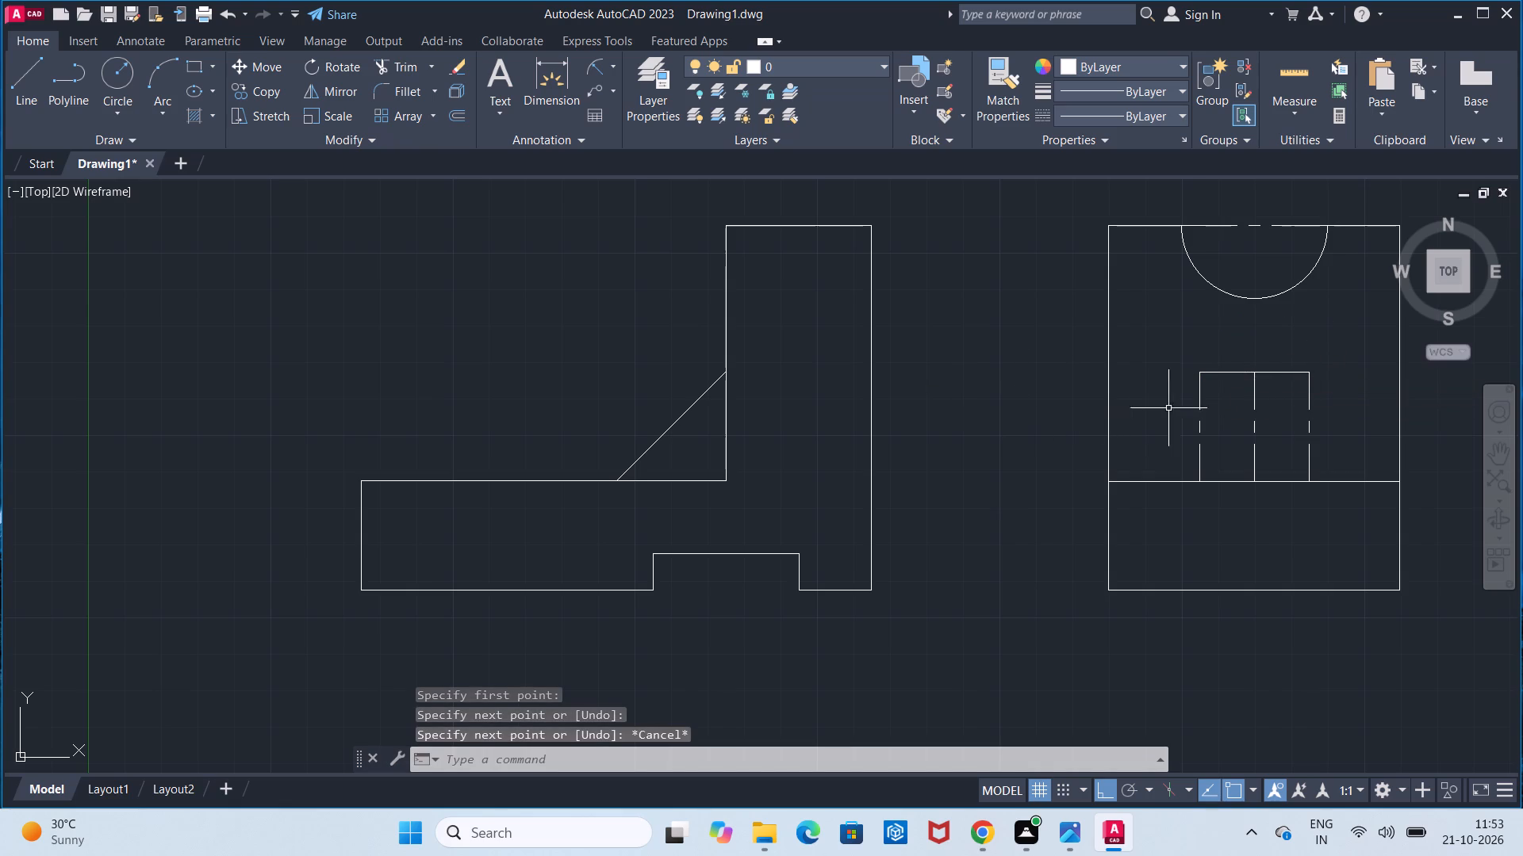
Change the linetype of the rib's two outer vertical lines in the side view to ByLayer.
left_click(1199, 415)
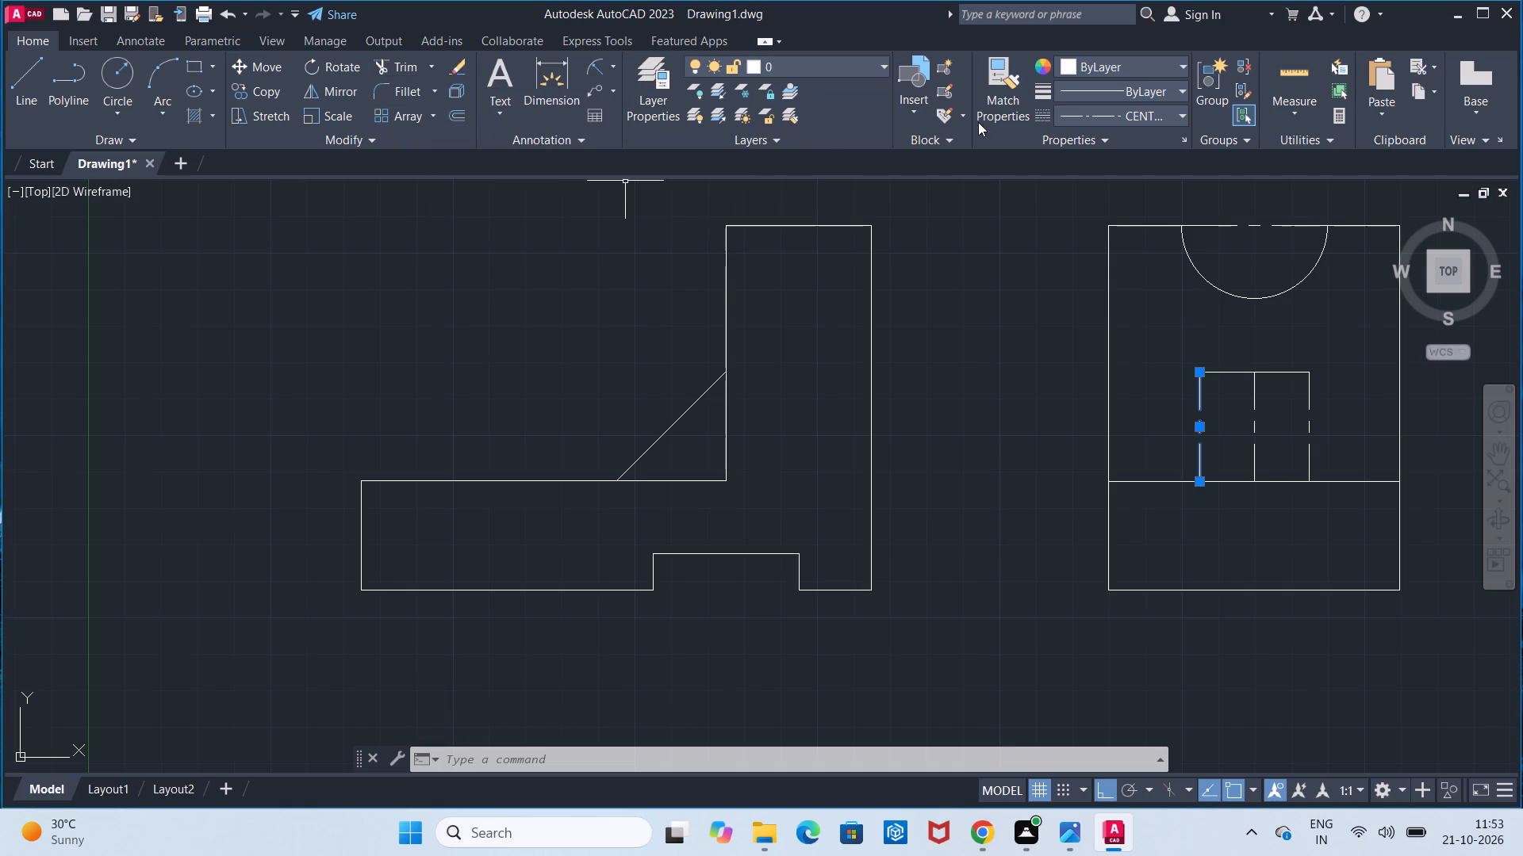
left_click(1105, 120)
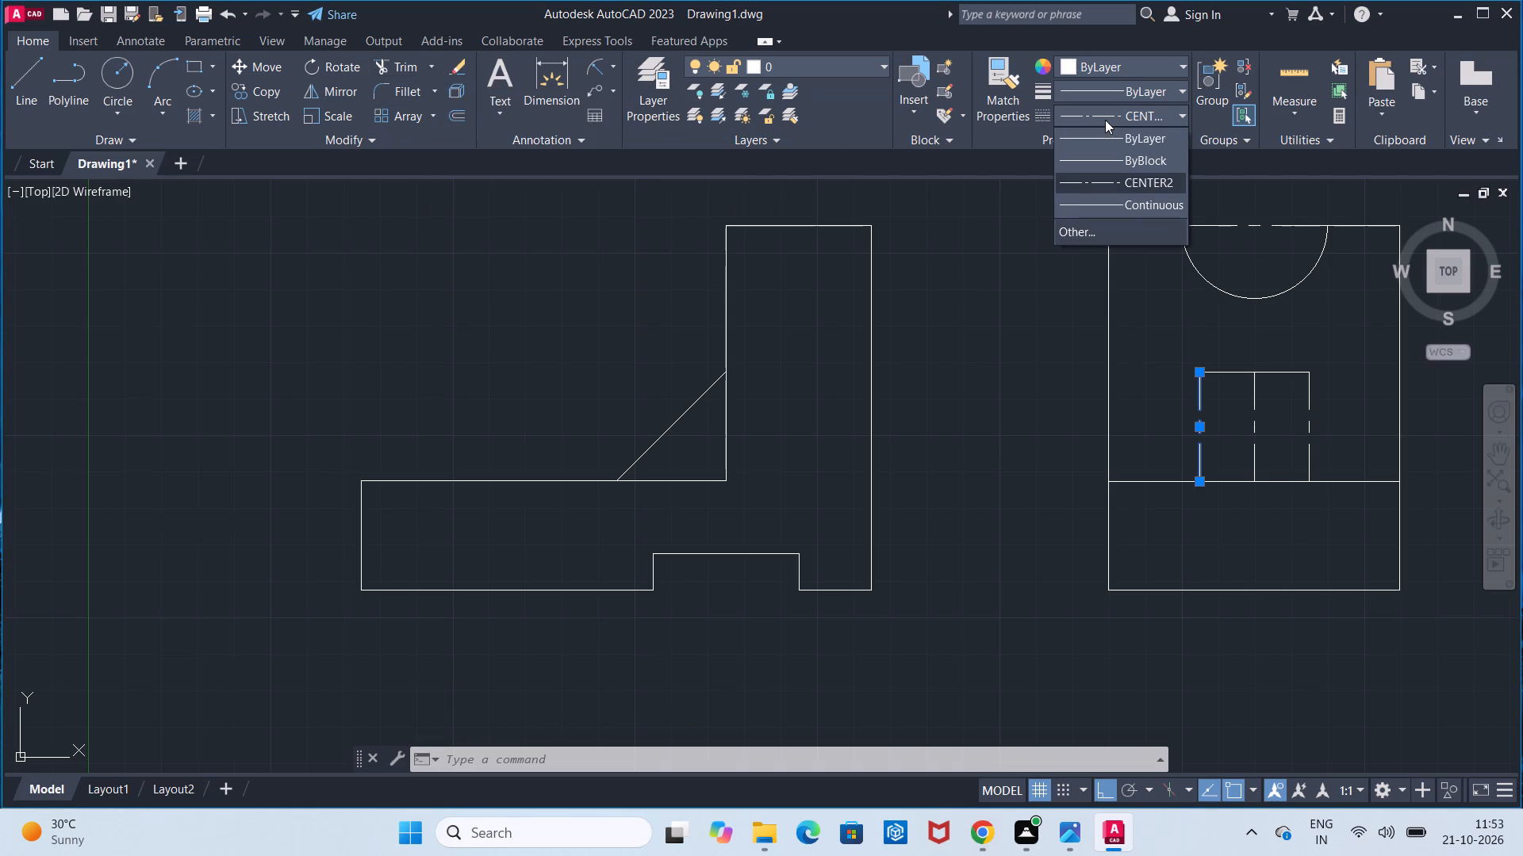
left_click(1107, 135)
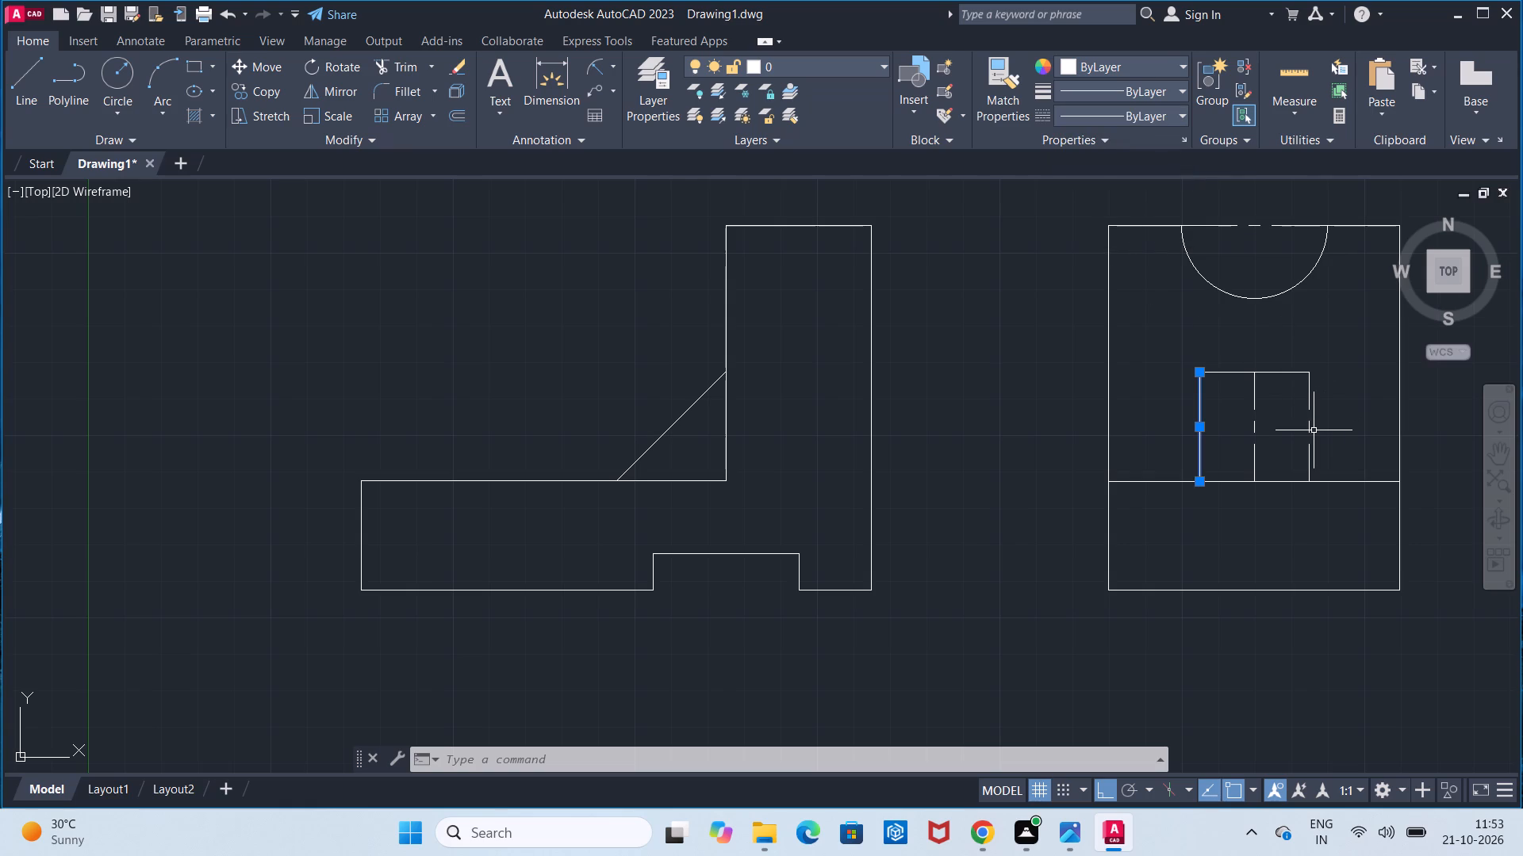
left_click(1310, 433)
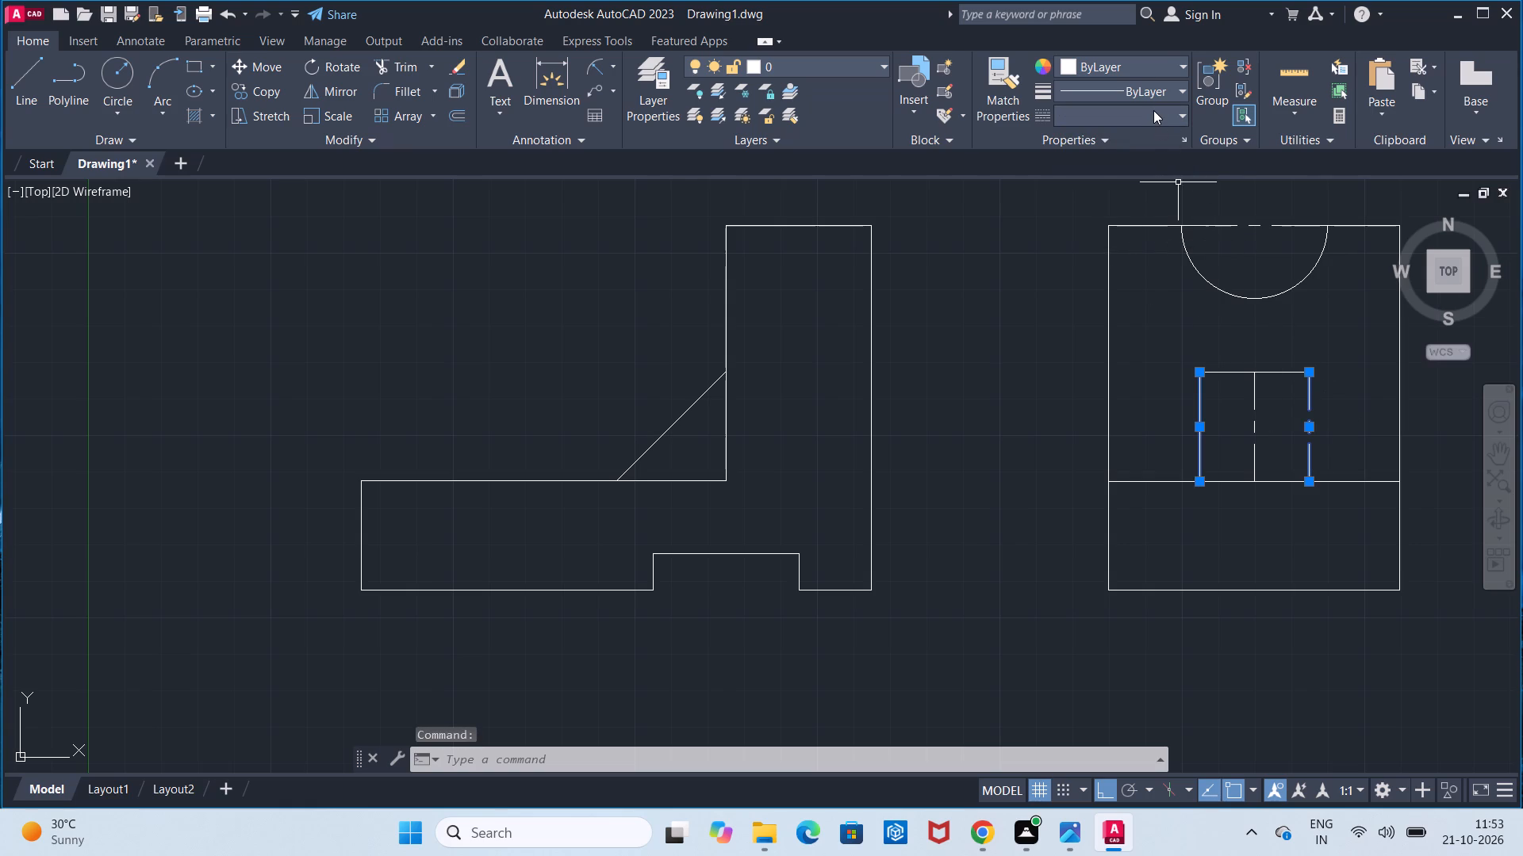
left_click(1153, 110)
left_click(1148, 148)
key("Escape")
Delete the top view's inner vertical line near its straight right end.
scroll(1062, 407, "down", 2)
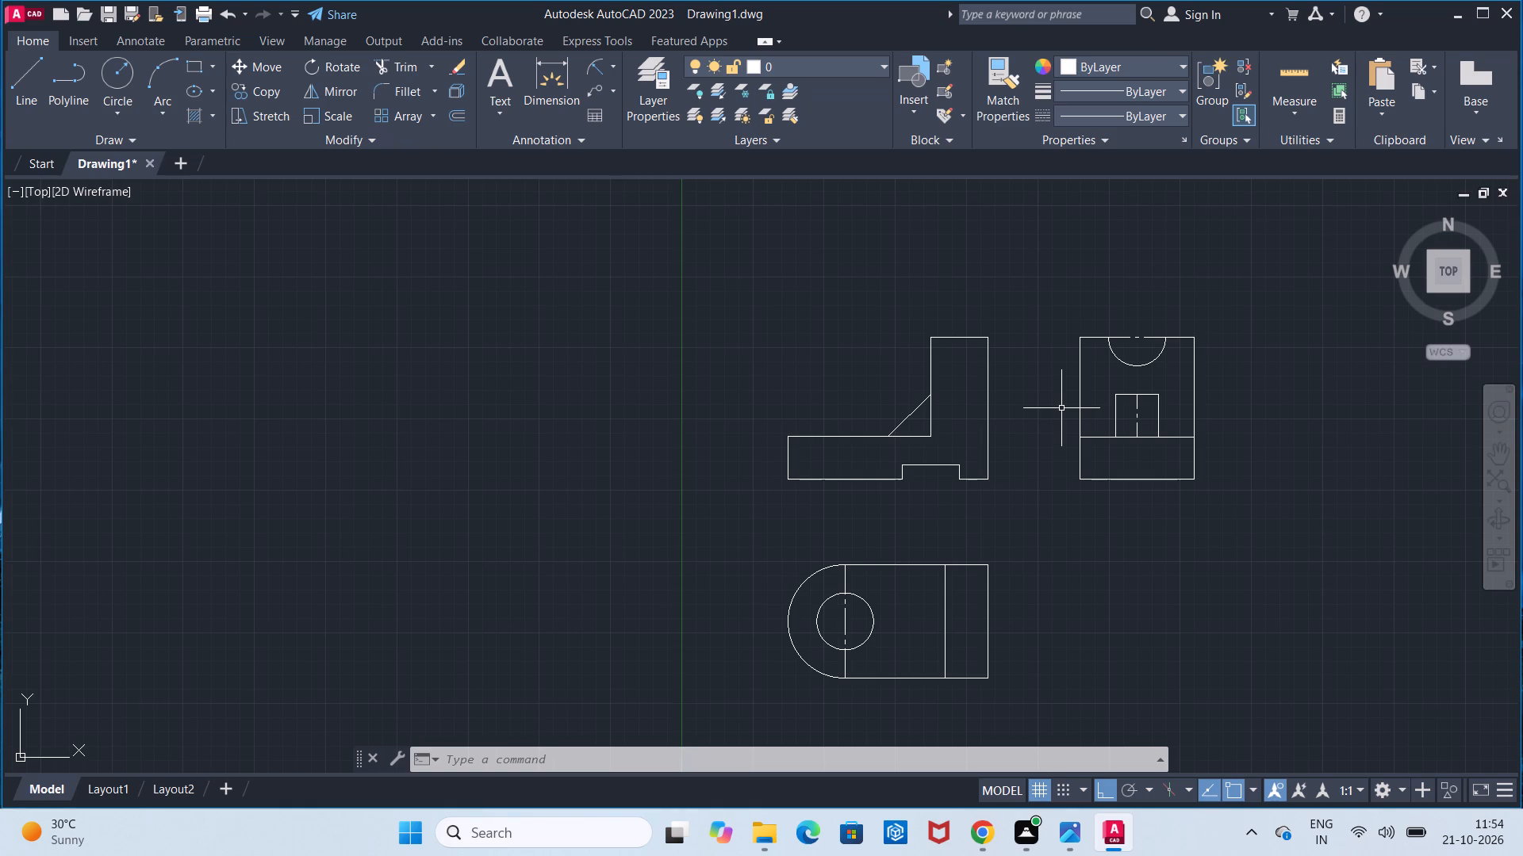
scroll(1034, 587, "up", 1)
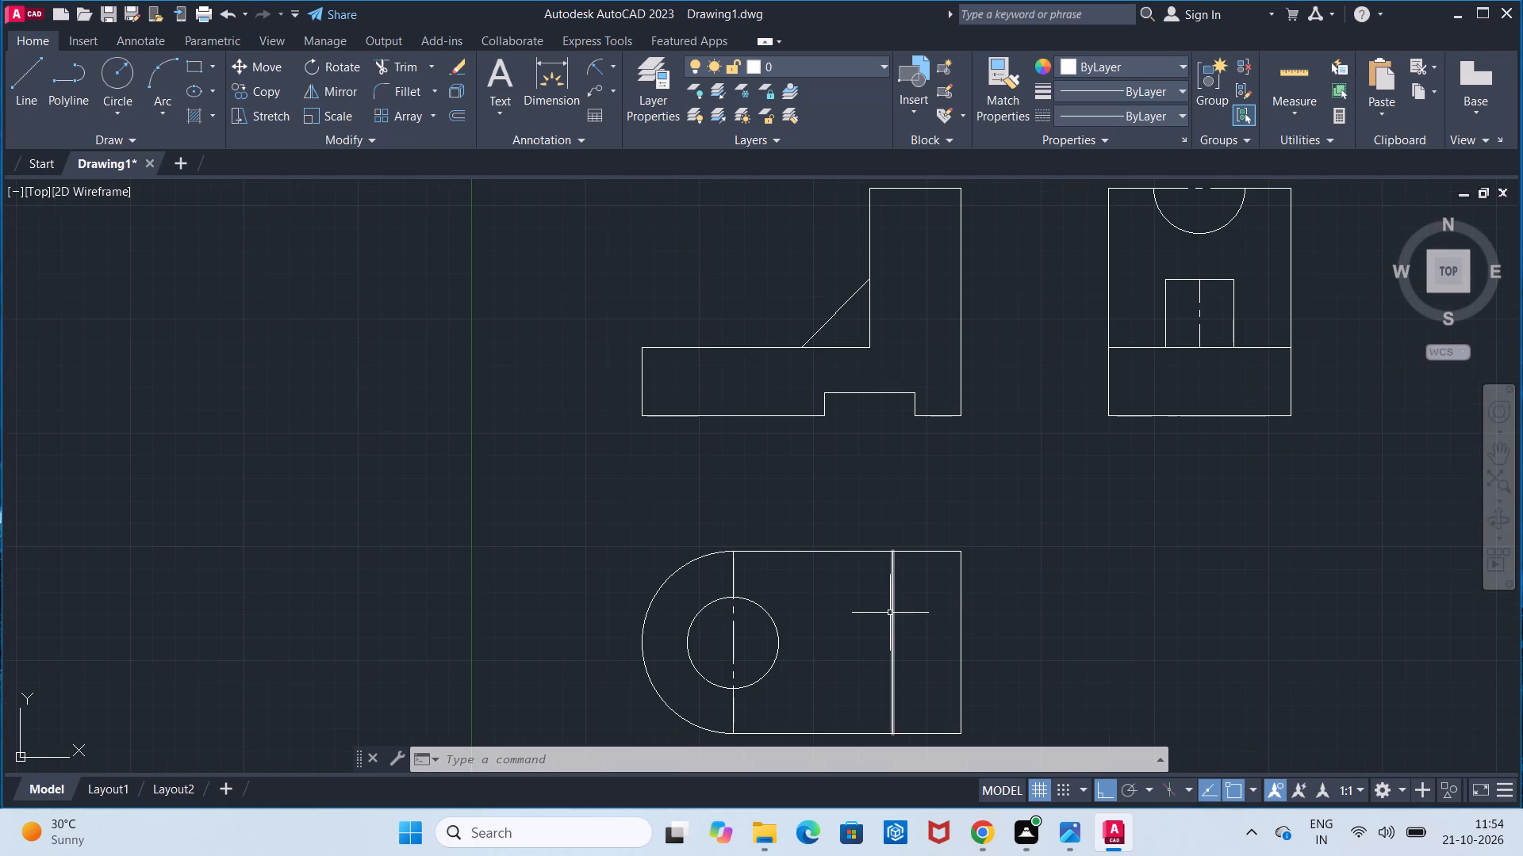
left_click(890, 613)
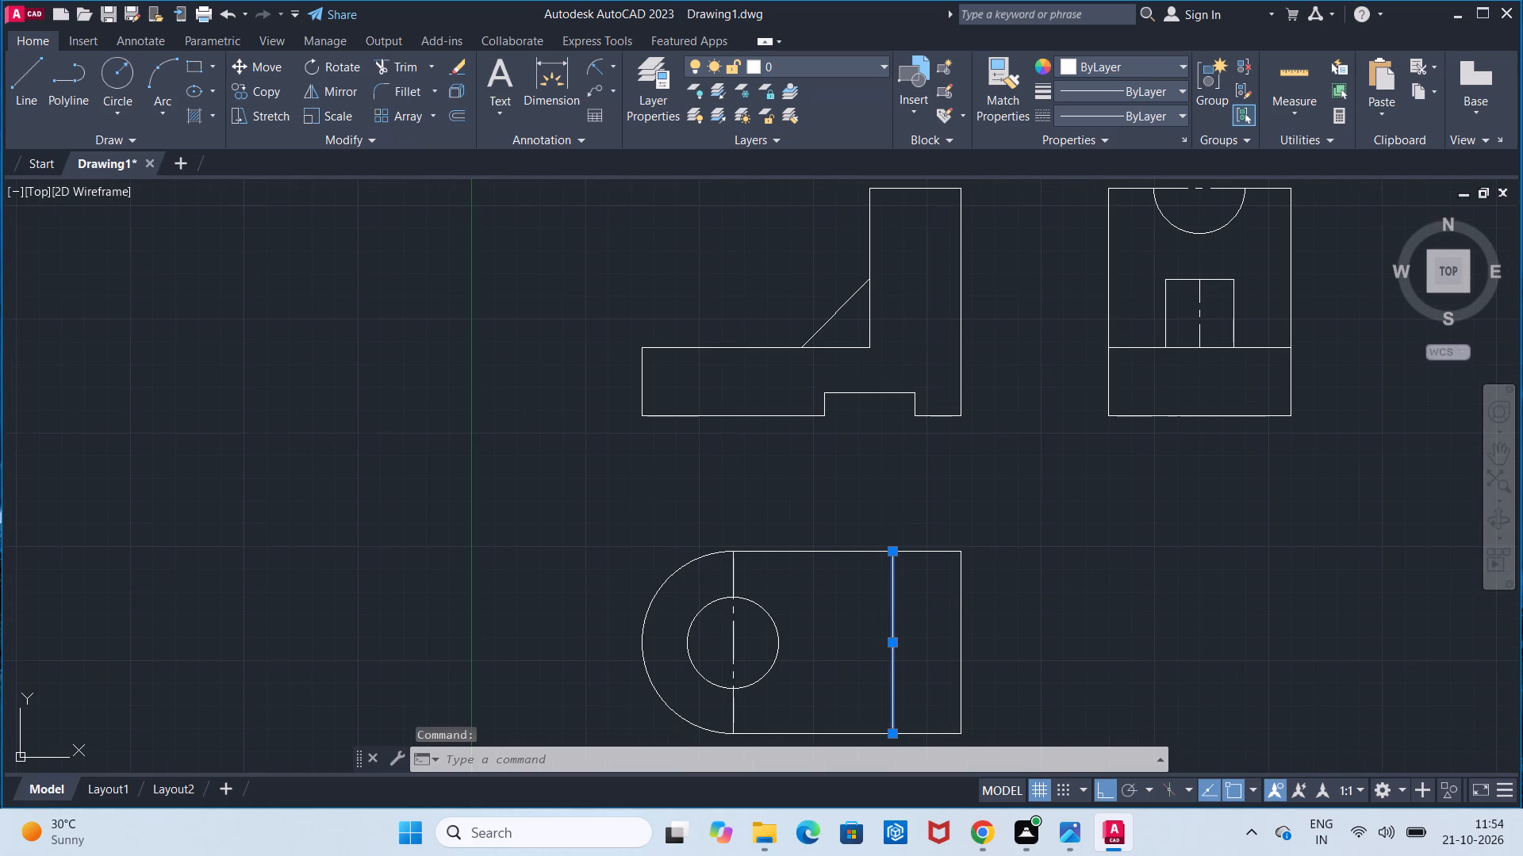
key("Delete")
Offset the top view's right vertical edge 40 mm inward, toward the circle.
left_click(447, 115)
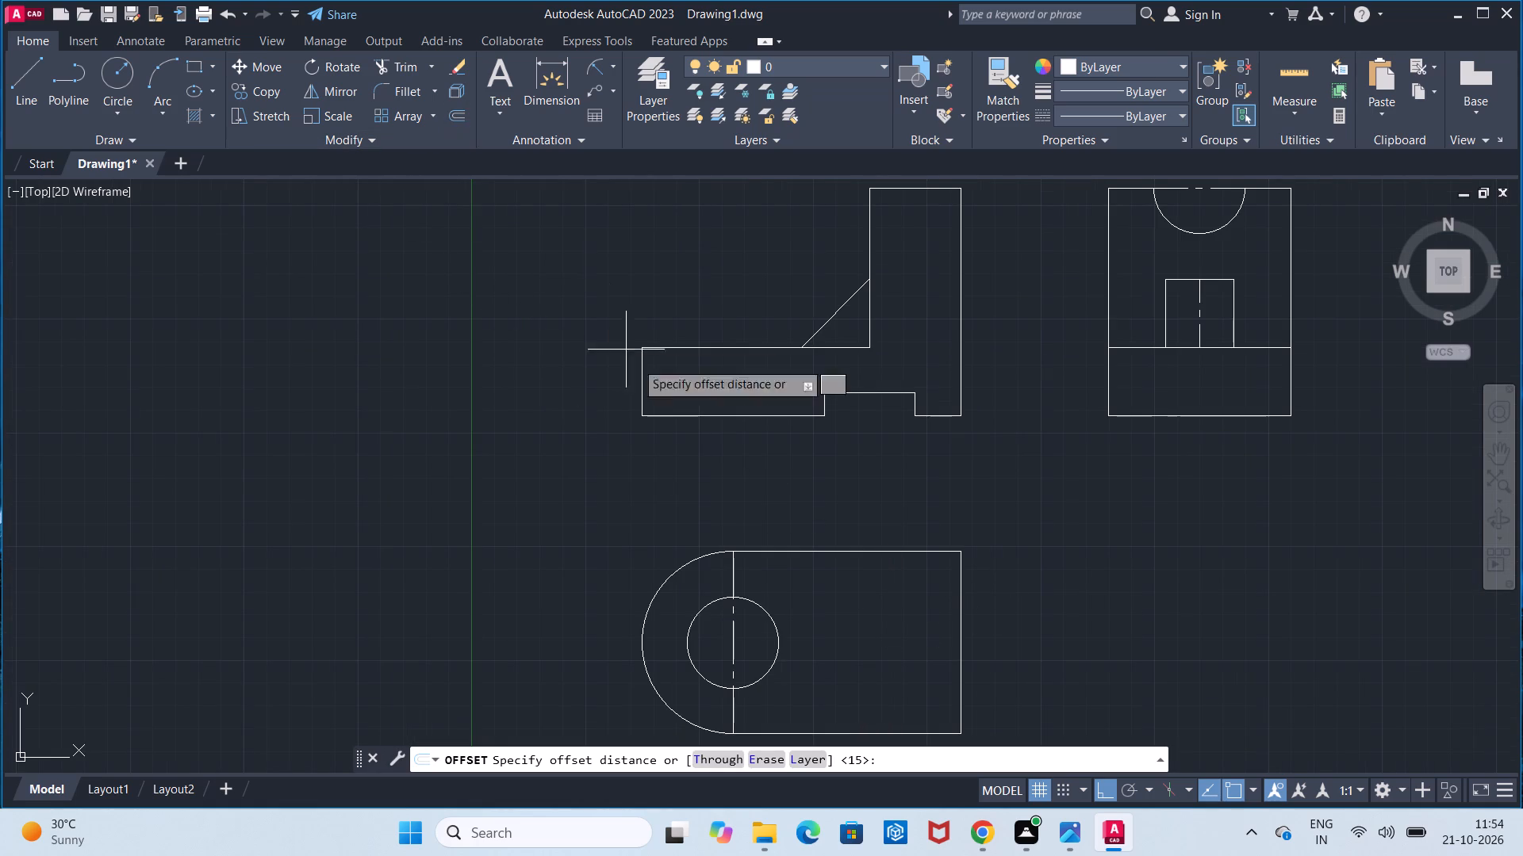
left_click(961, 644)
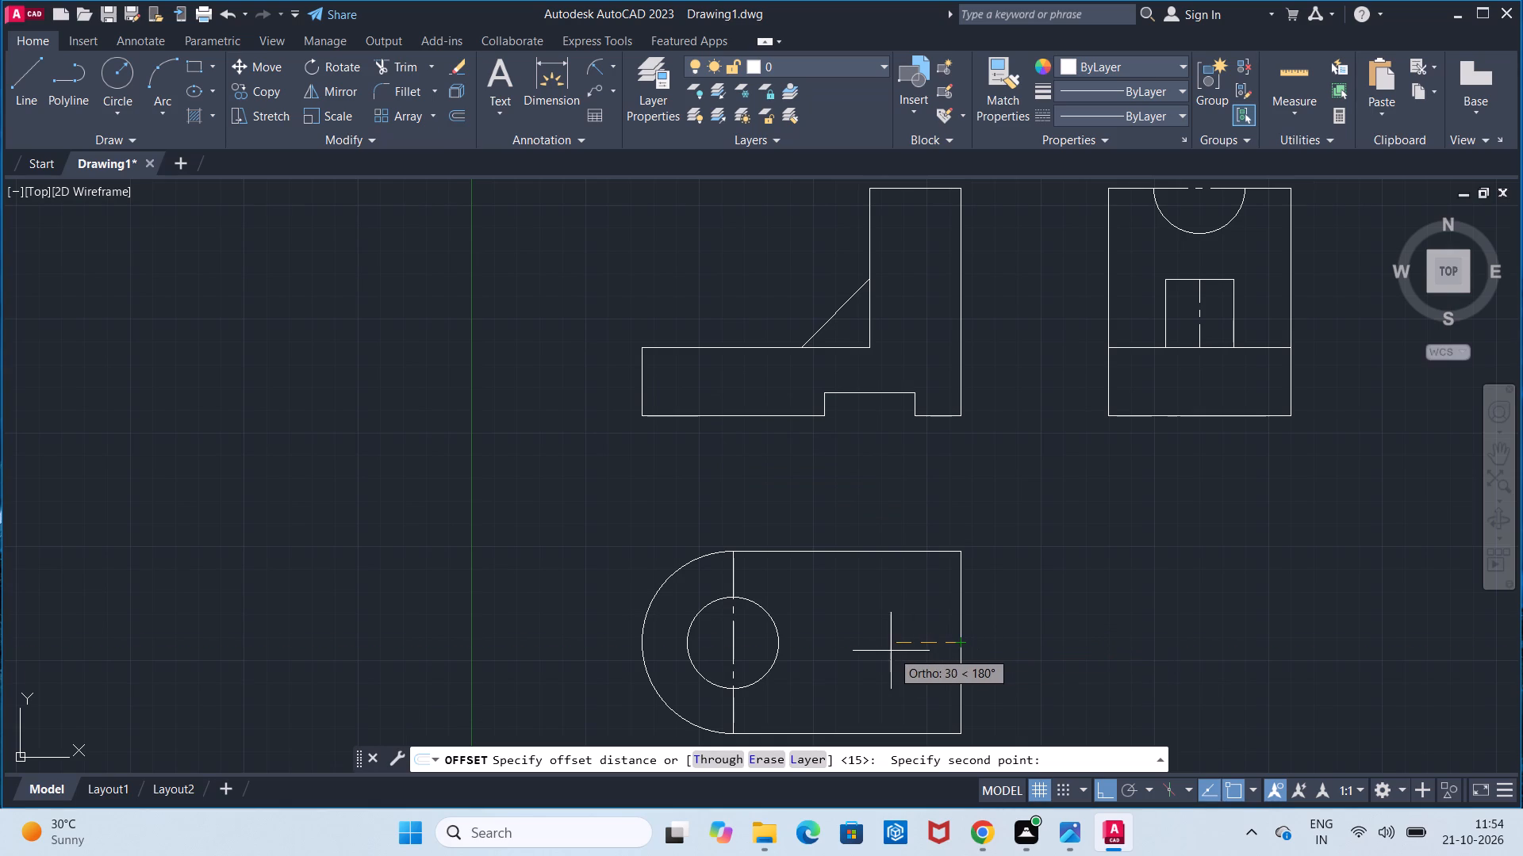
key("4")
key("0")
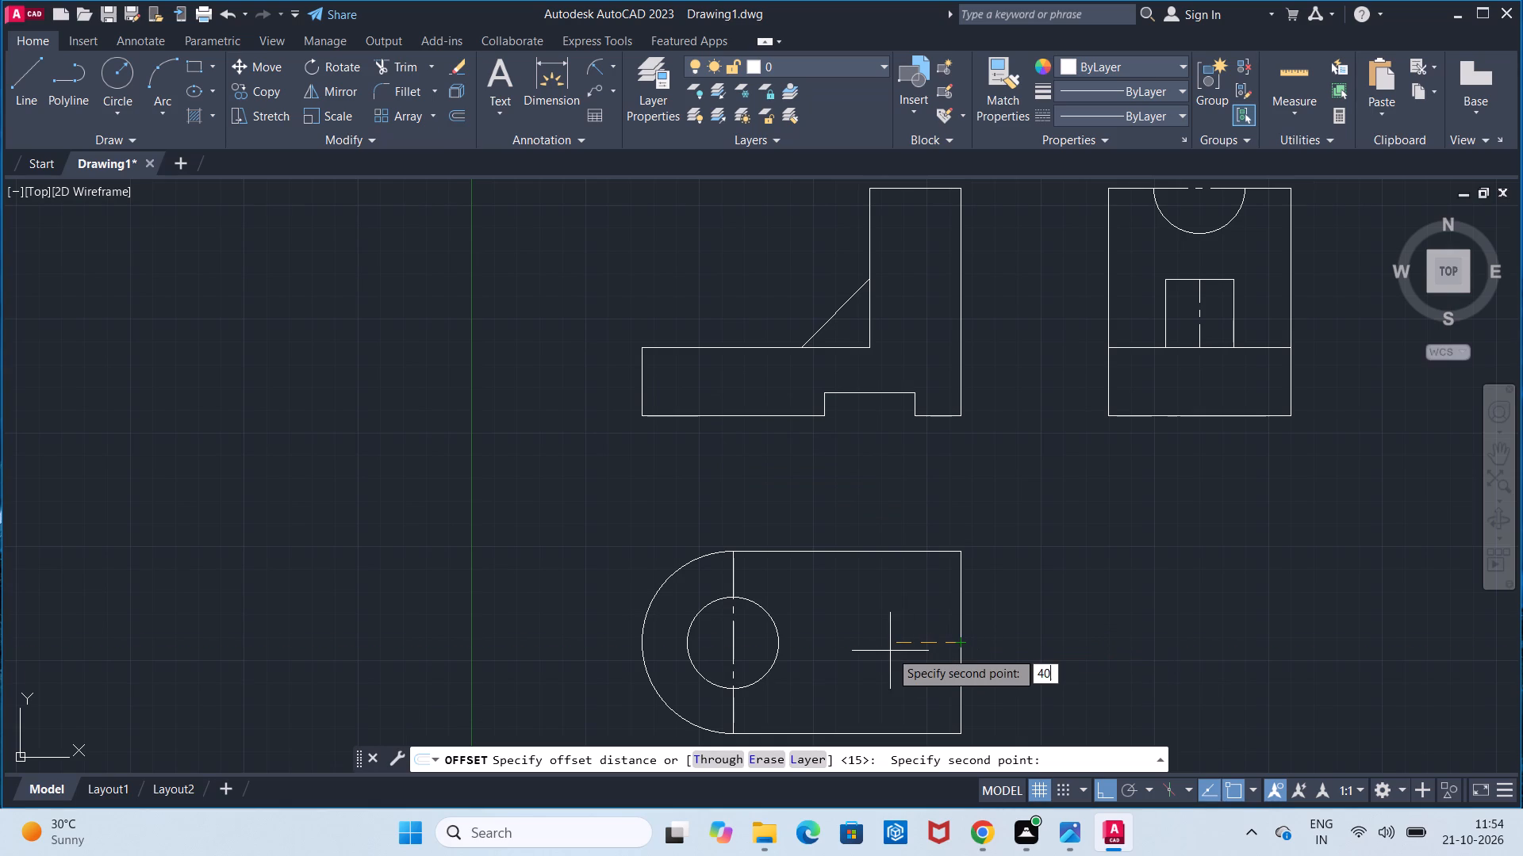
key("Return")
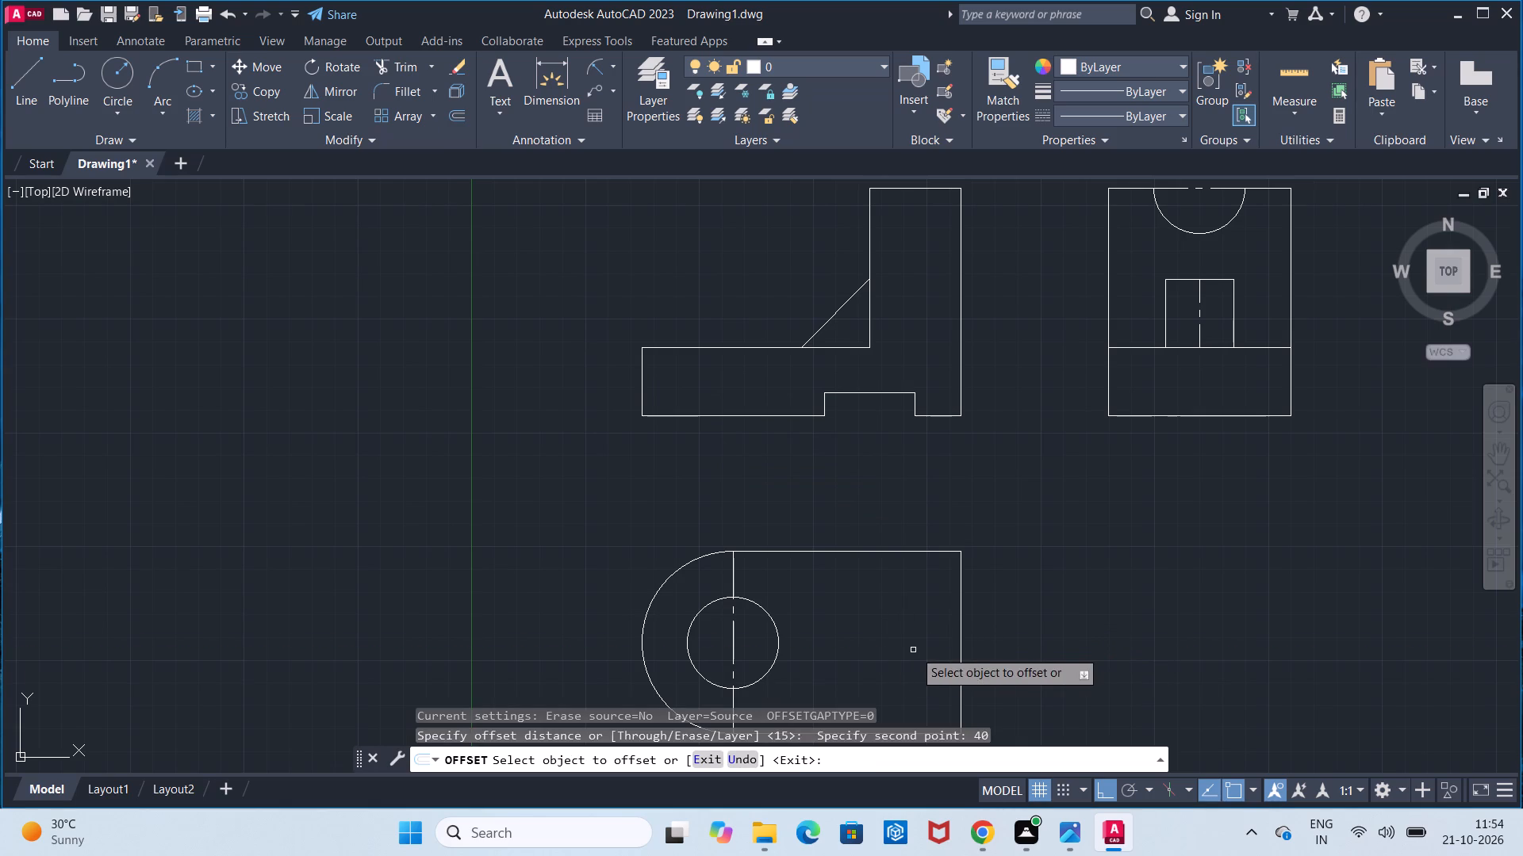
left_click(961, 636)
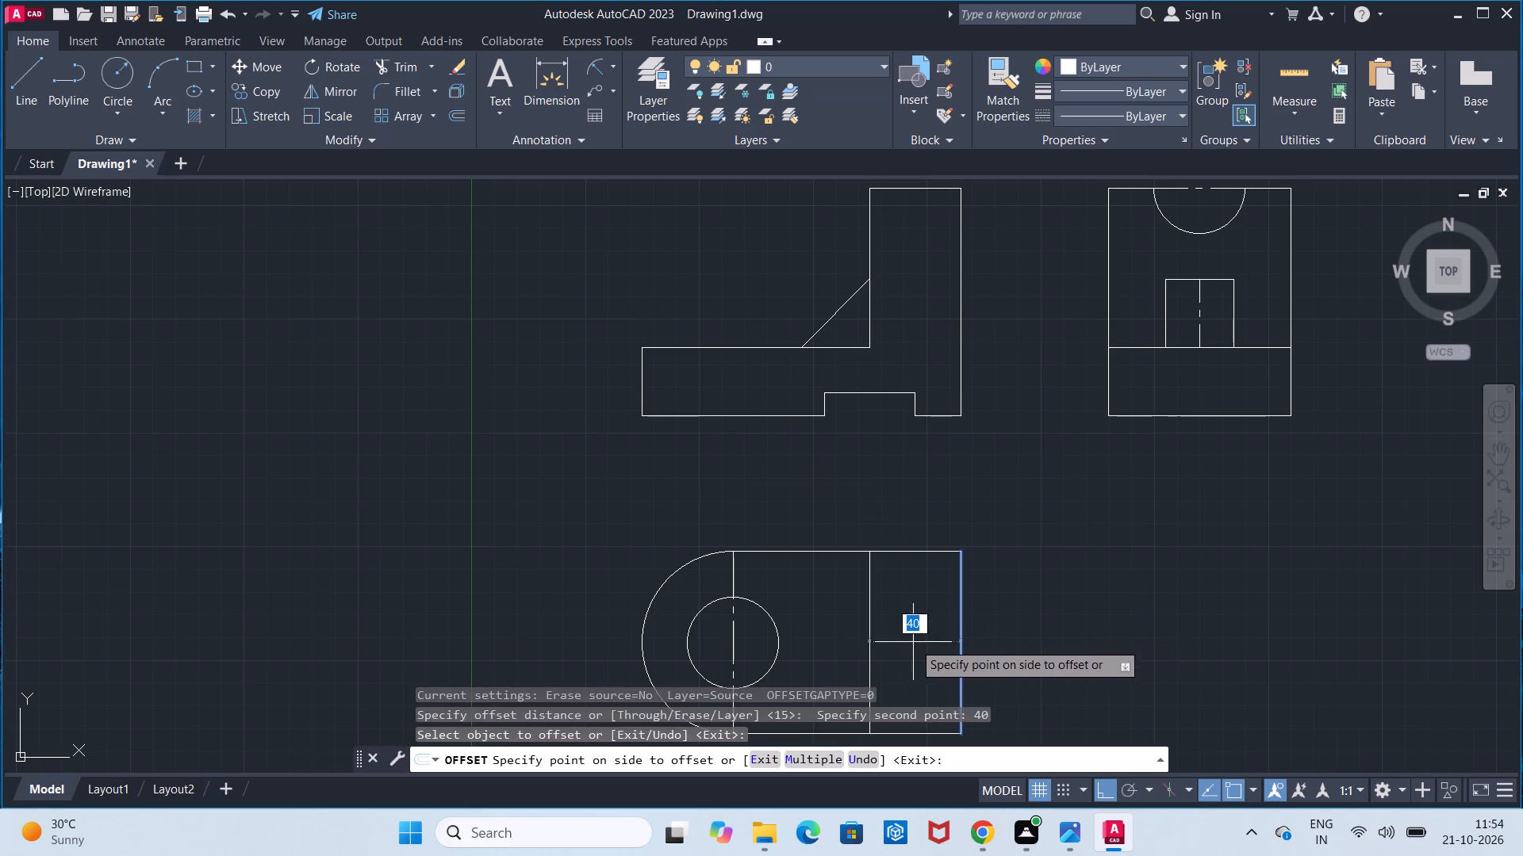
left_click(910, 642)
key("Escape")
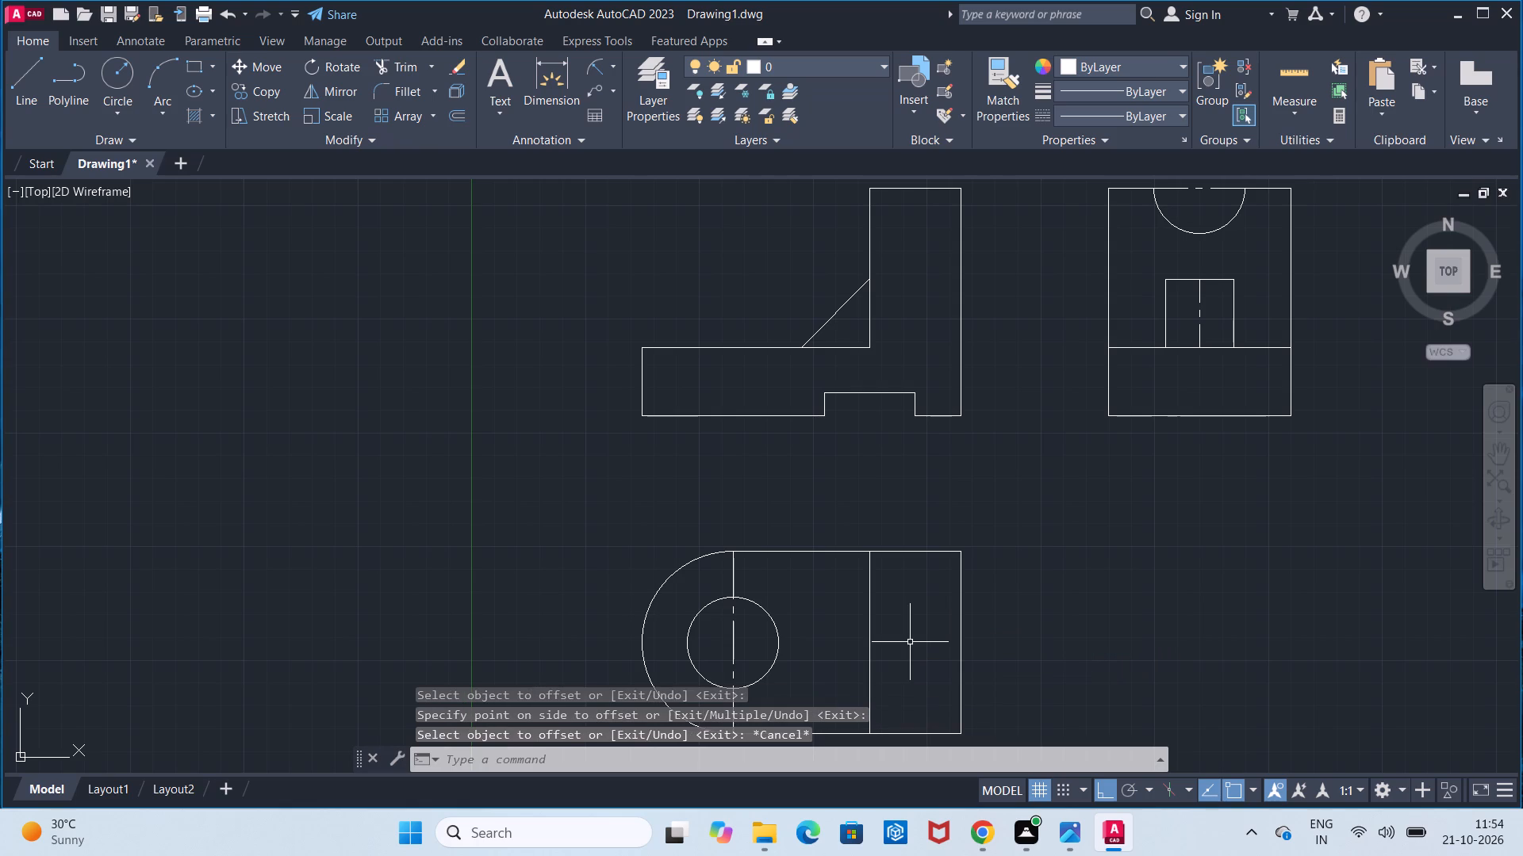
Draw a 30 mm horizontal line with ByLayer linetype from the midpoint of the top view's inner vertical line toward the circle.
middle_click_drag(910, 642, 924, 483)
scroll(910, 642, "up", 1)
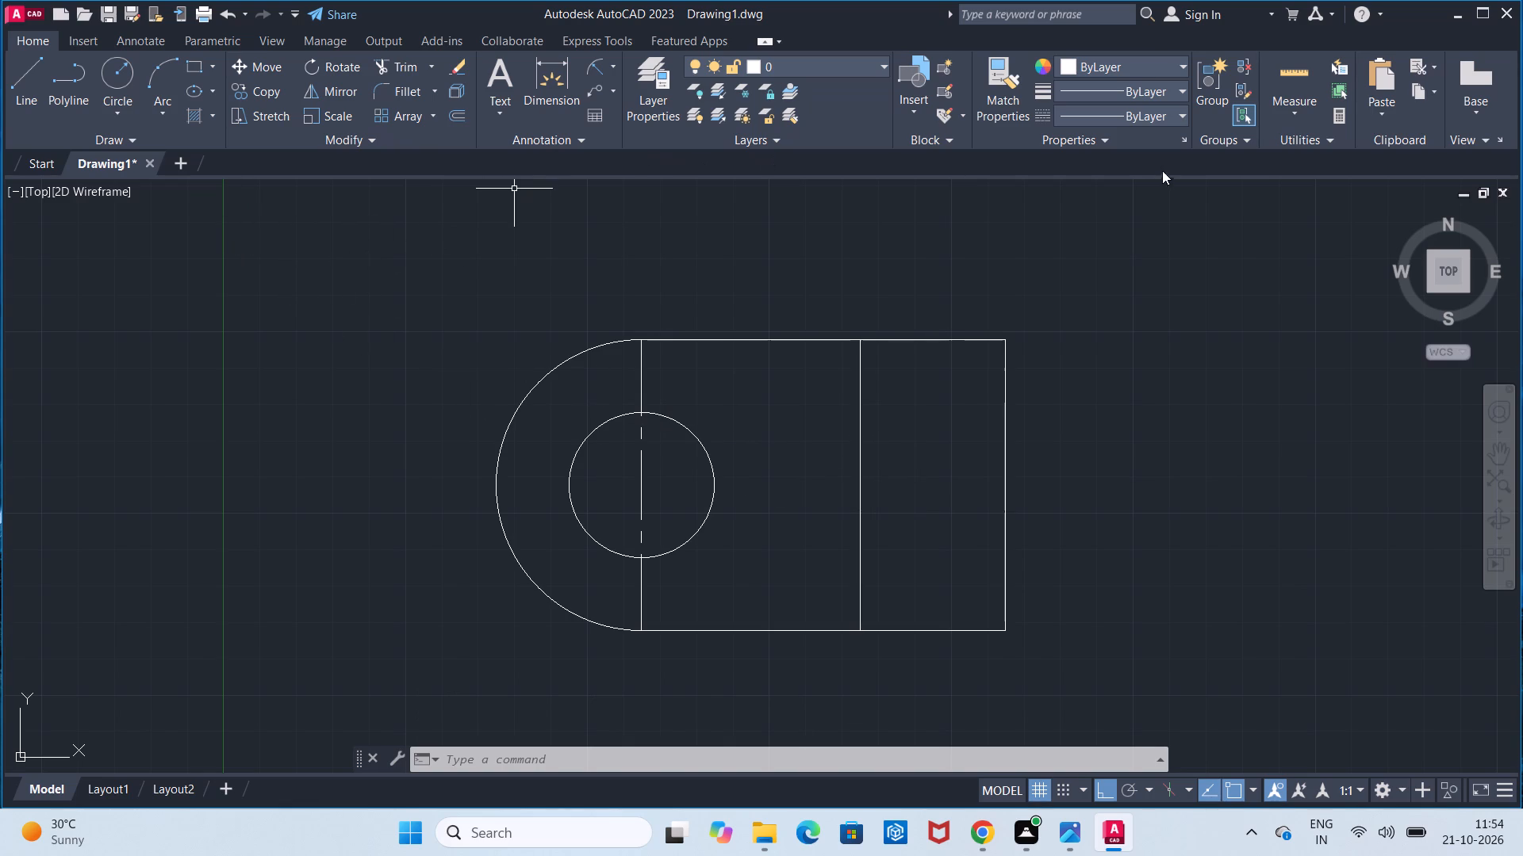
left_click(1153, 120)
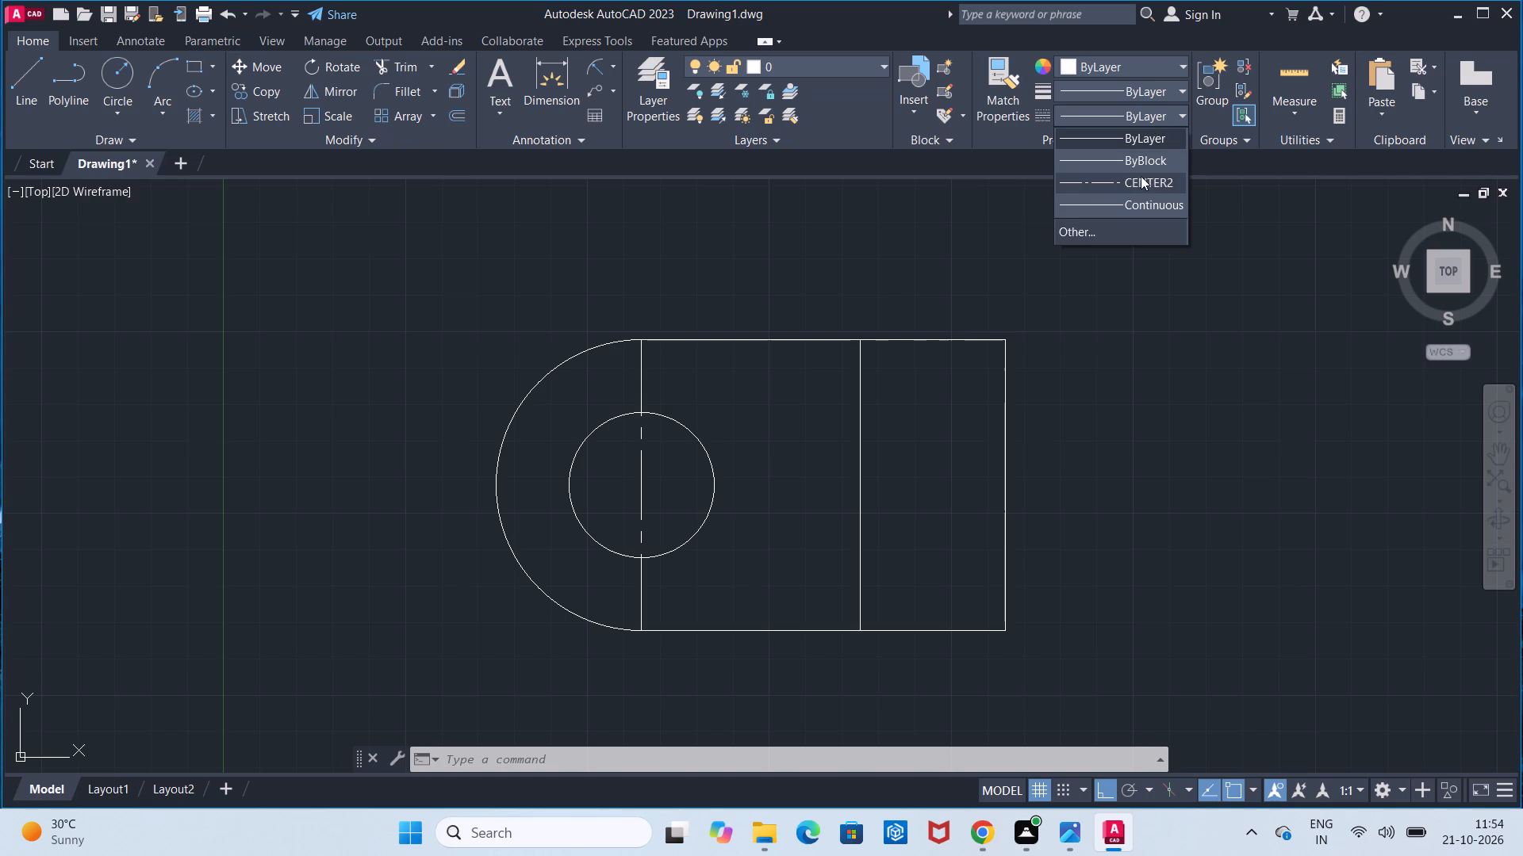
left_click(1144, 142)
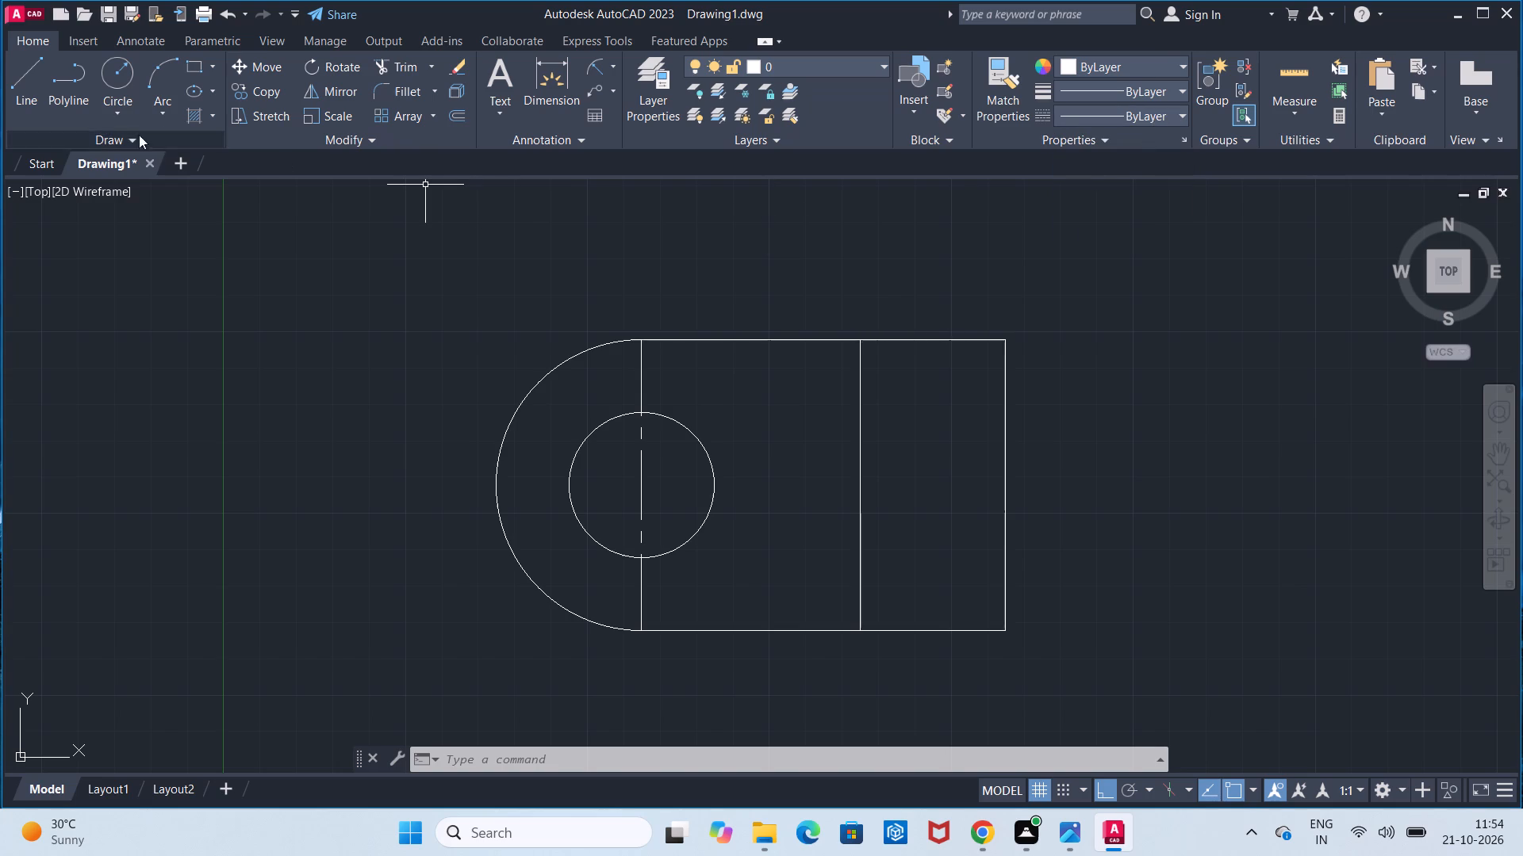
left_click(36, 105)
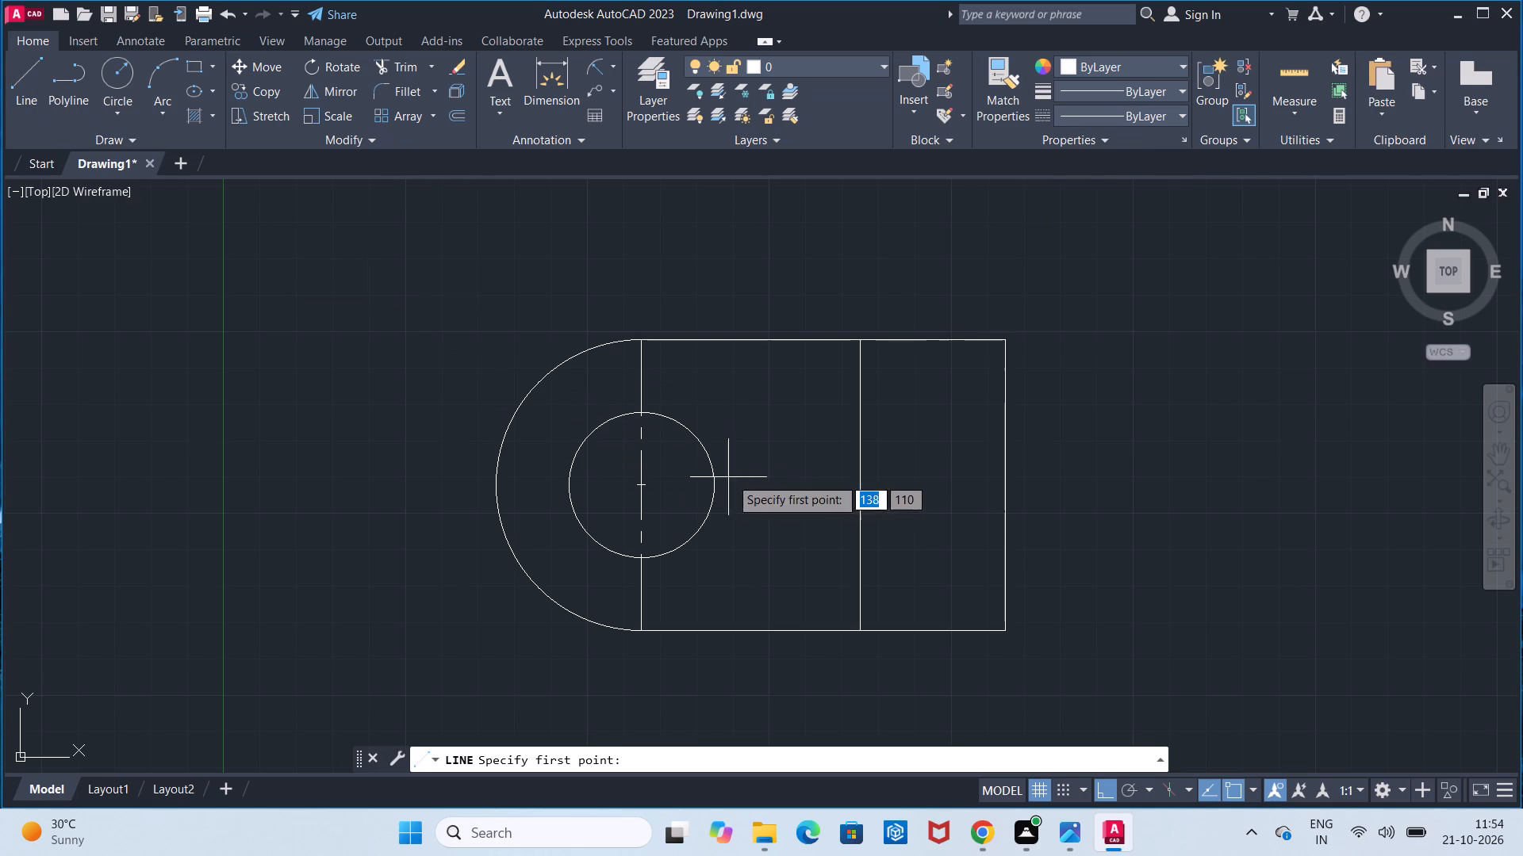
left_click(860, 480)
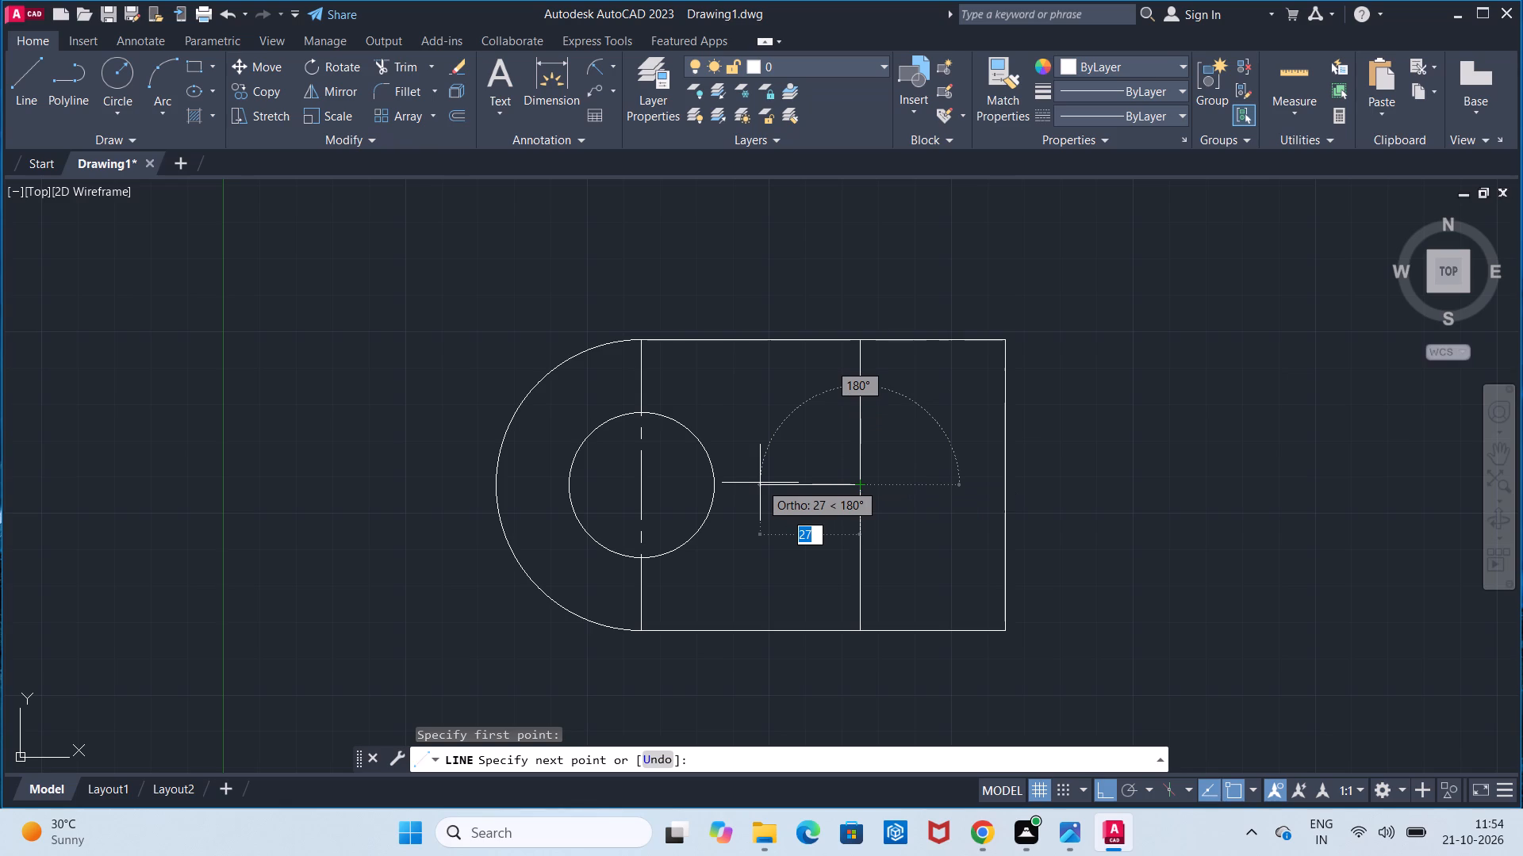
type("24")
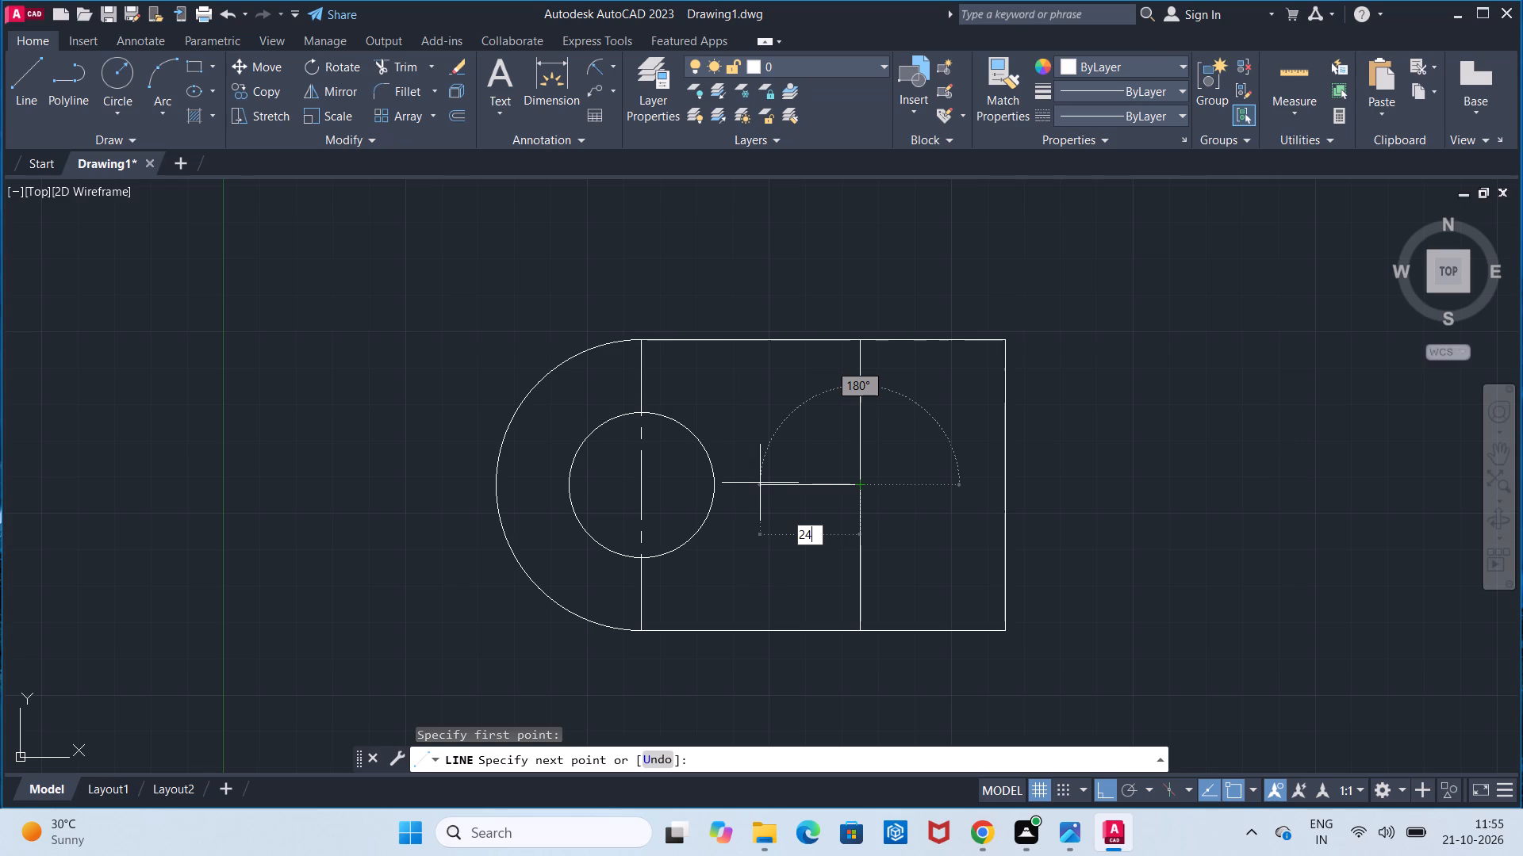
key("3")
key("BackSpace")
key("BackSpace")
key("BackSpace")
type("30")
key("Return")
key("Escape")
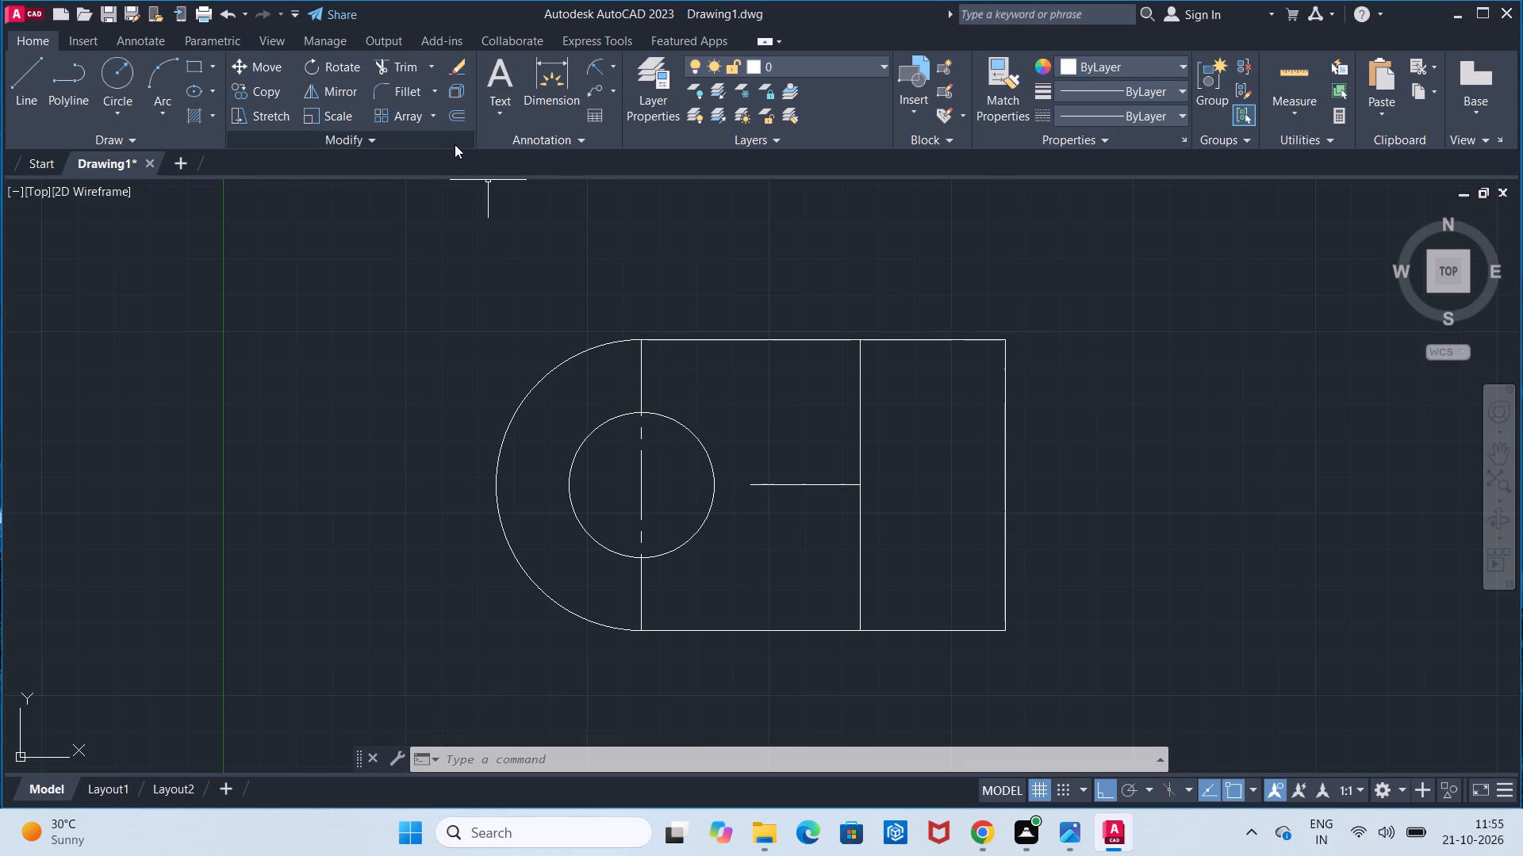
Offset the 30 mm horizontal line in the top view 12 mm to both its upper and lower sides.
left_click(457, 124)
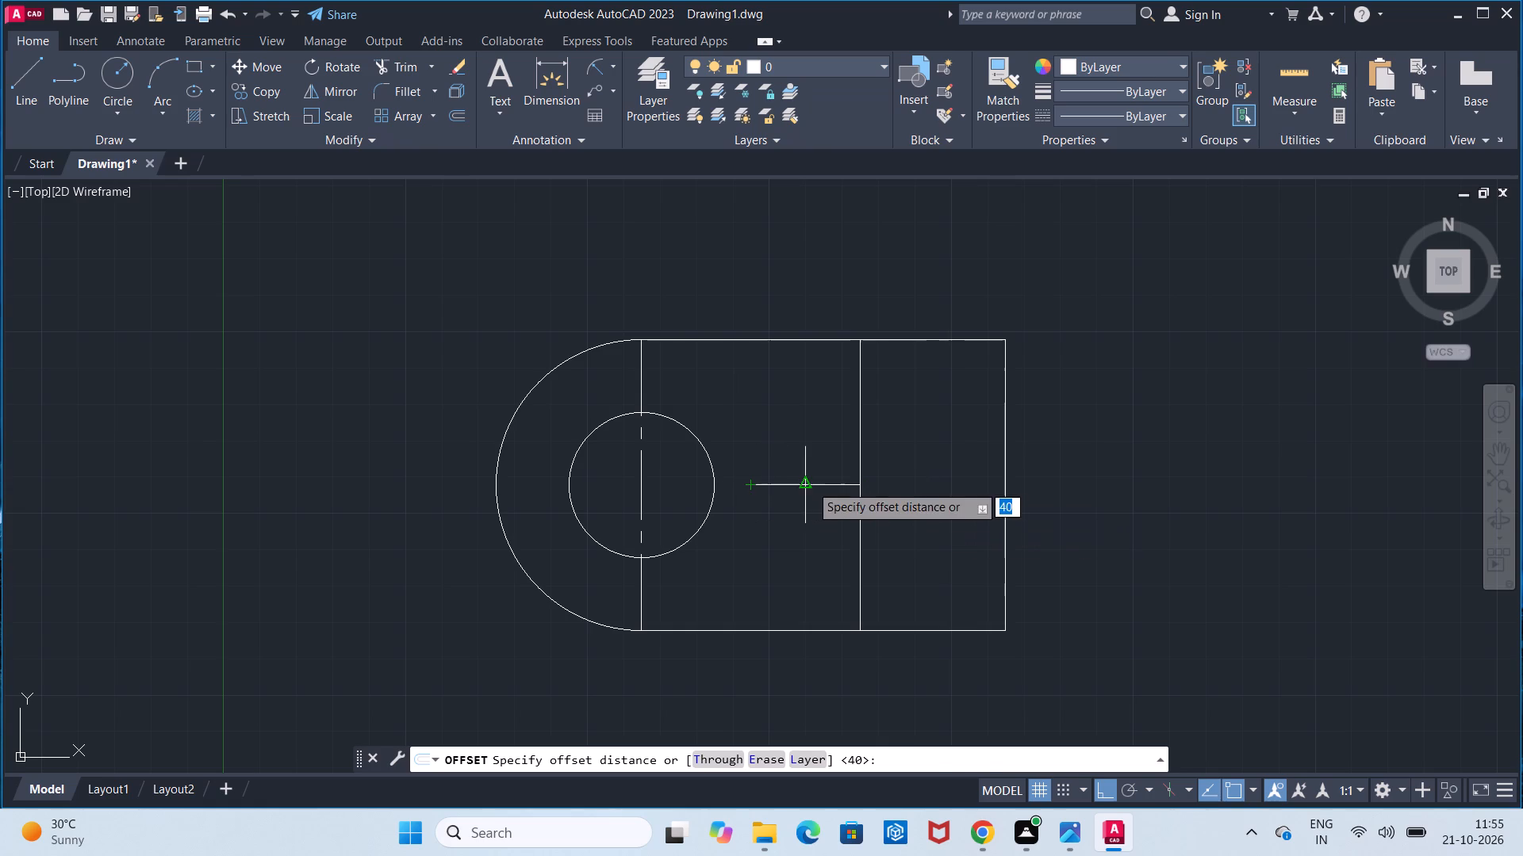
left_click(811, 484)
type("12")
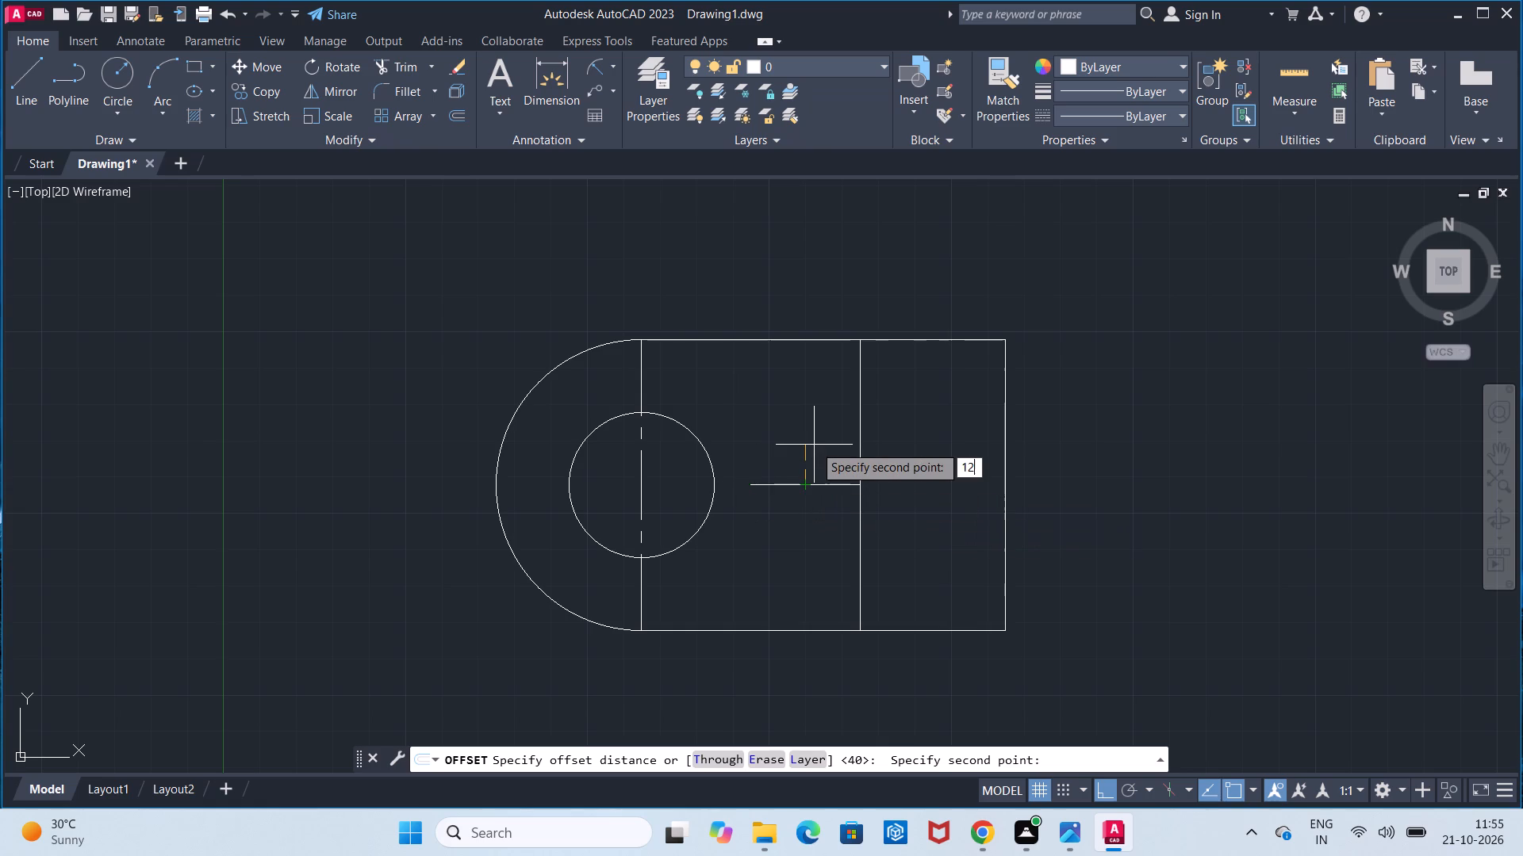
key("Return")
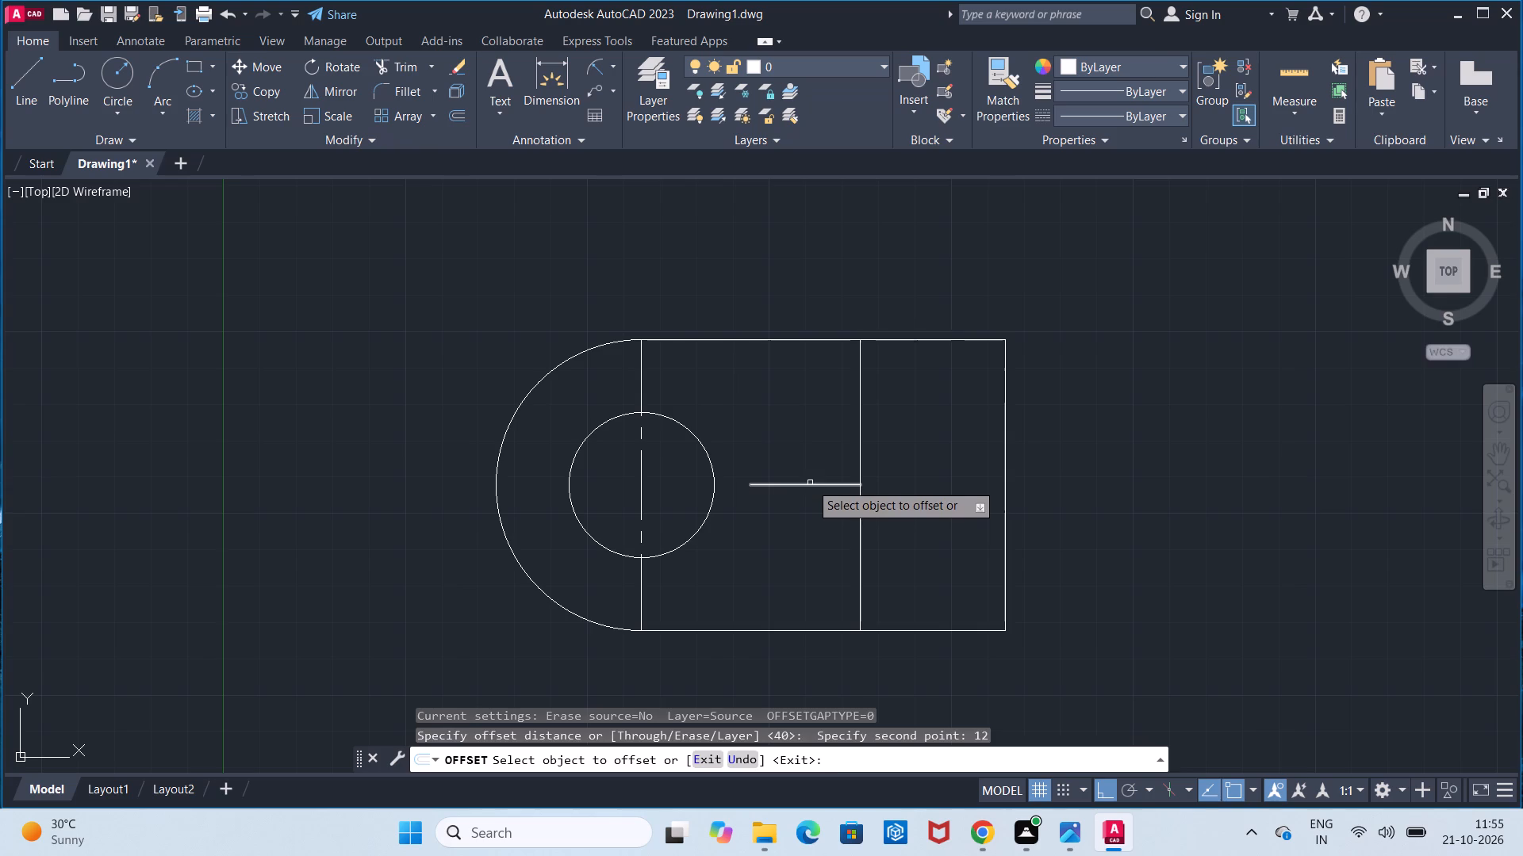
left_click(810, 483)
left_click(811, 457)
left_click(812, 483)
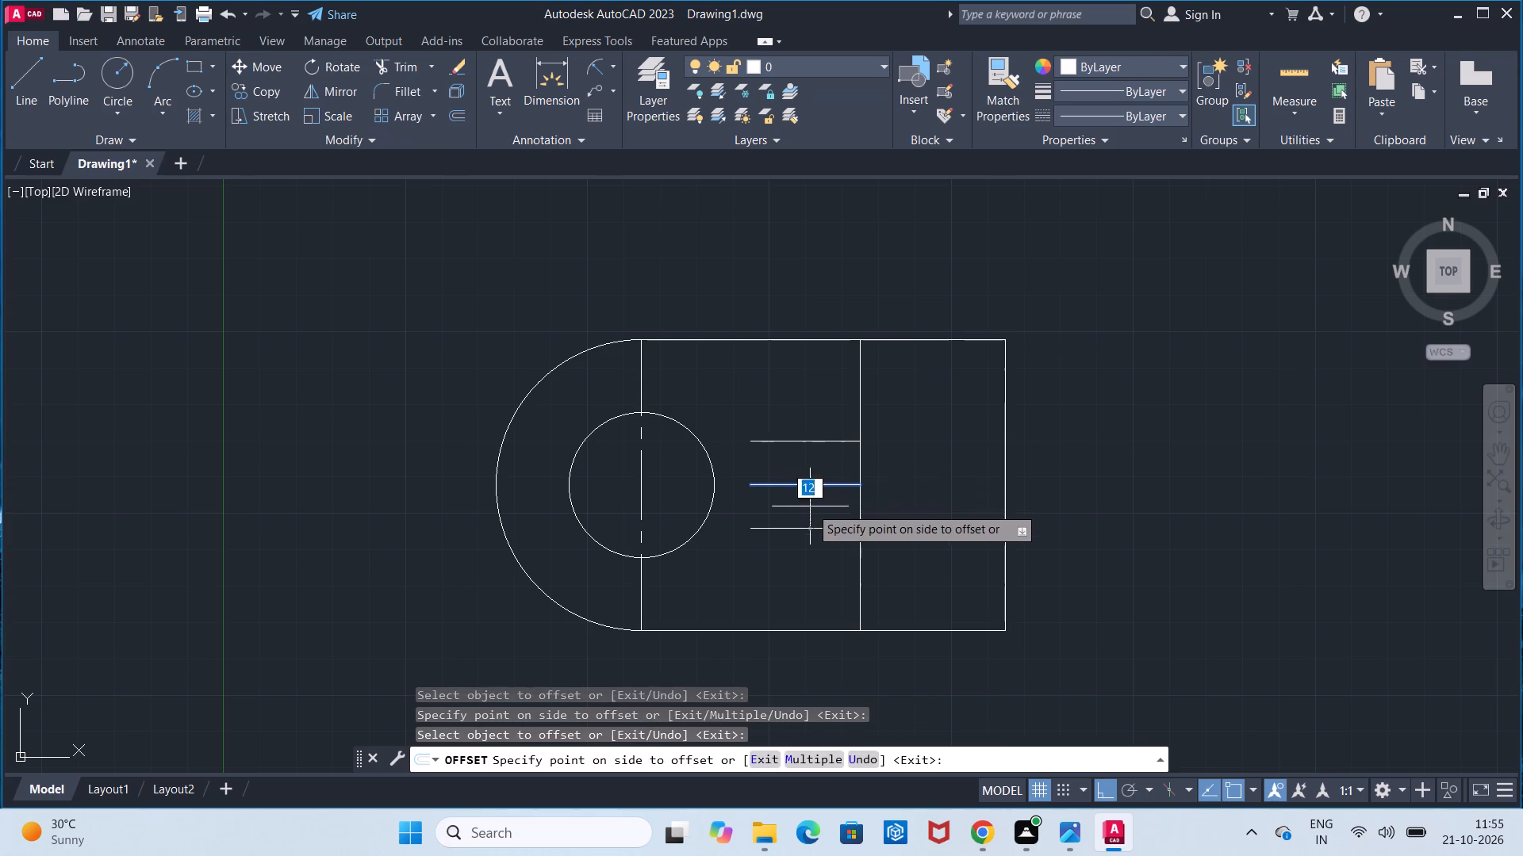
left_click(810, 507)
key("Escape")
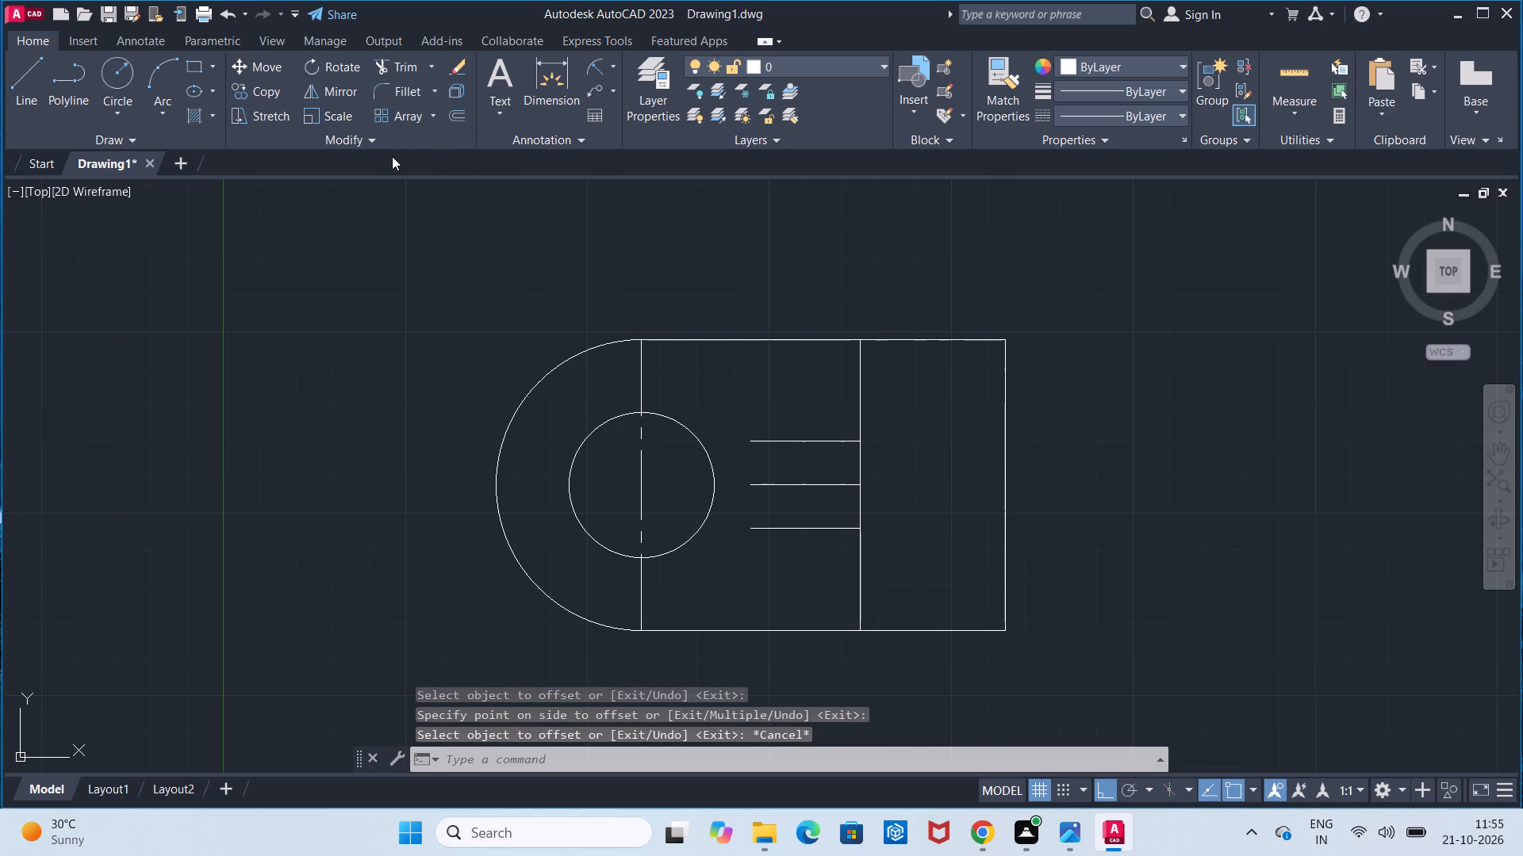
Remove the original middle line between the two 12 mm offset lines in the top view with Trim.
left_click(389, 67)
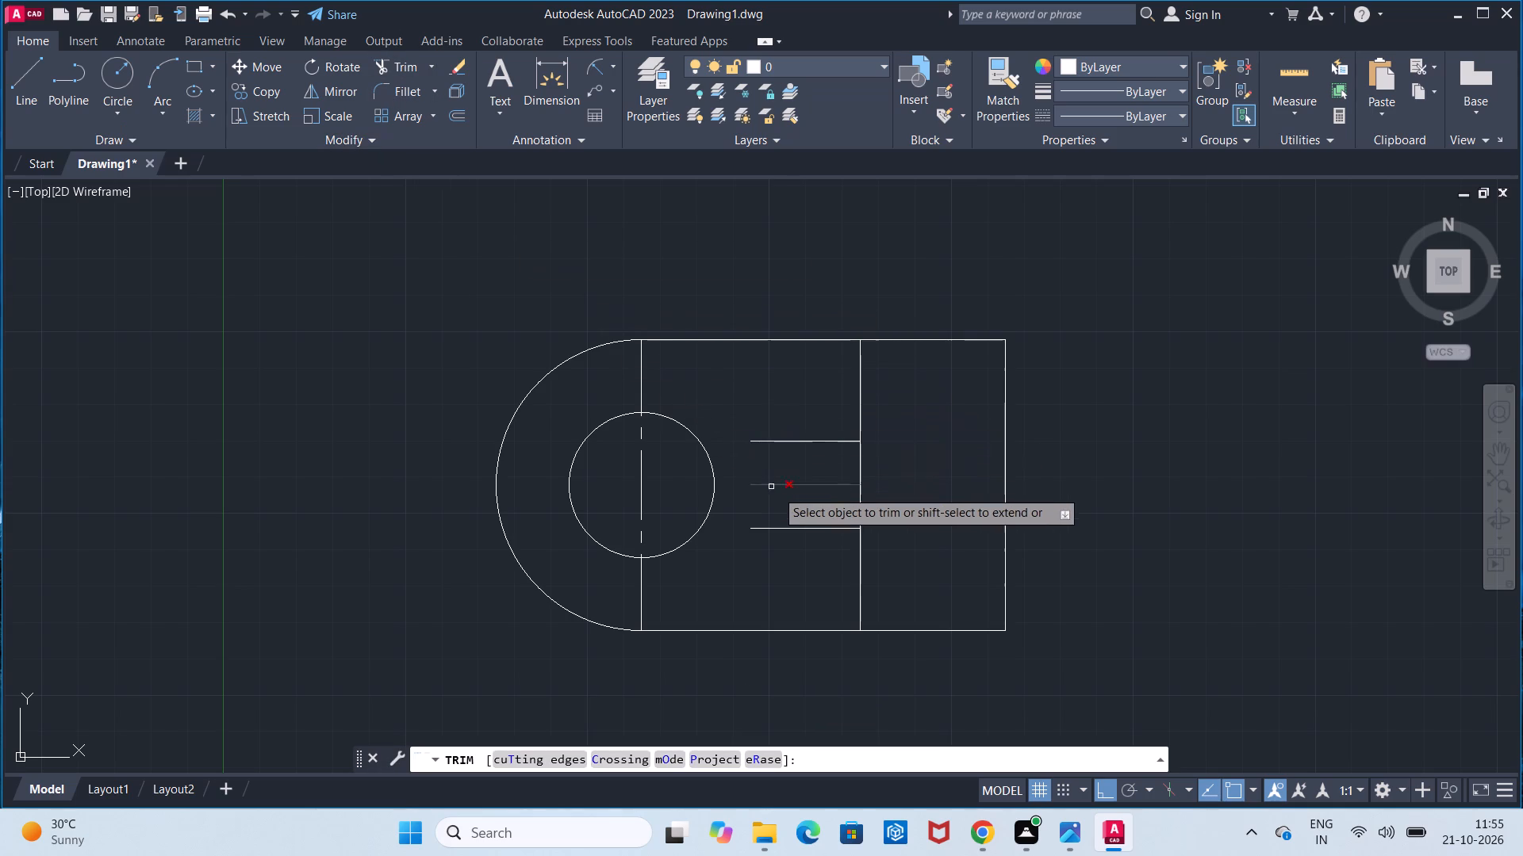
left_click(788, 487)
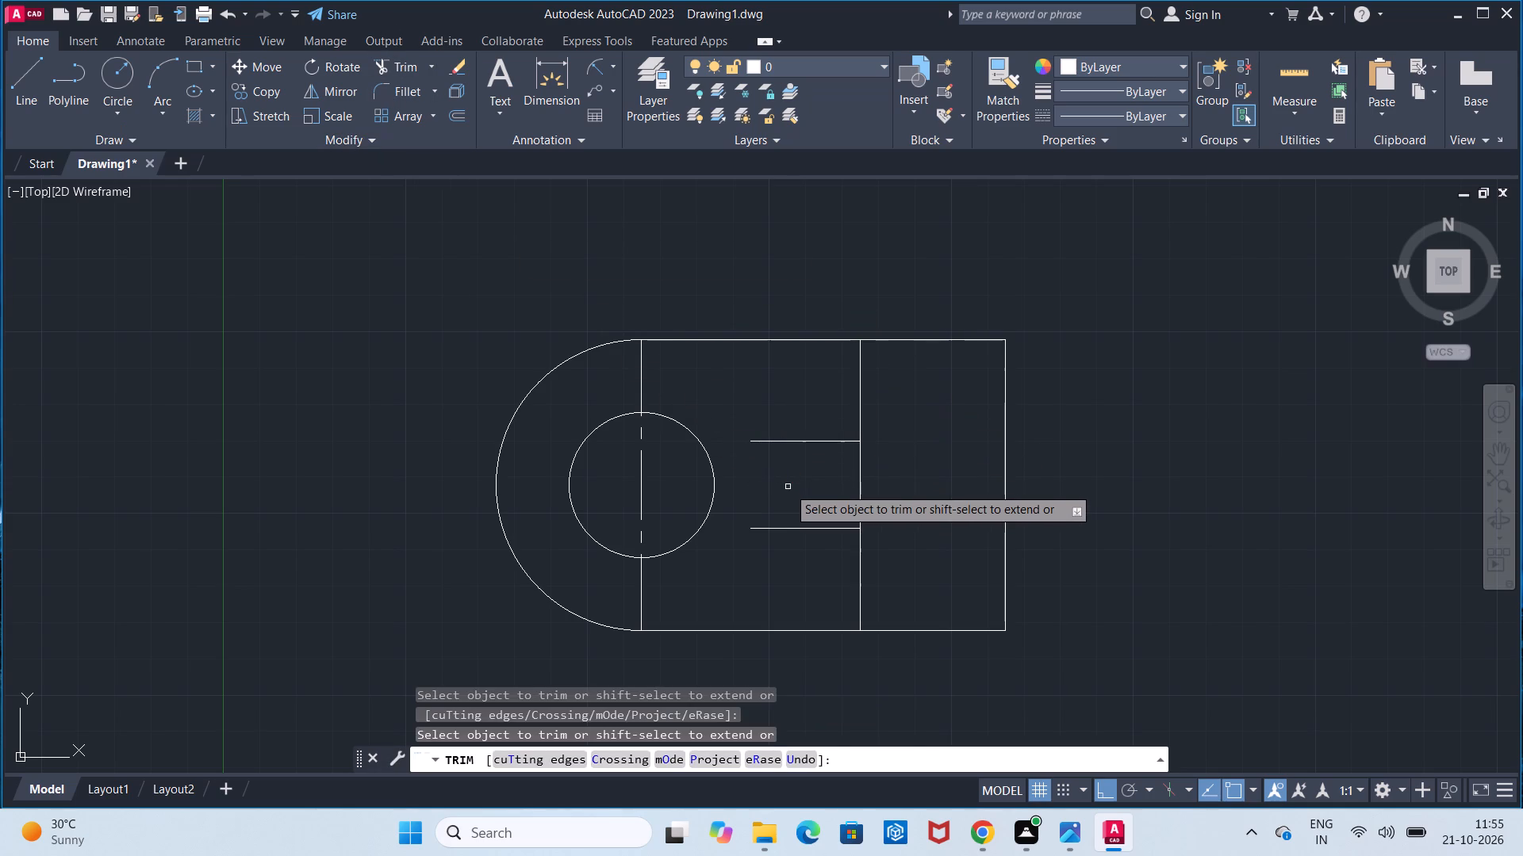
key("Return")
Draw a vertical line joining the circle-side ends of the two offset lines to close the top view's rib rectangle.
left_click(47, 102)
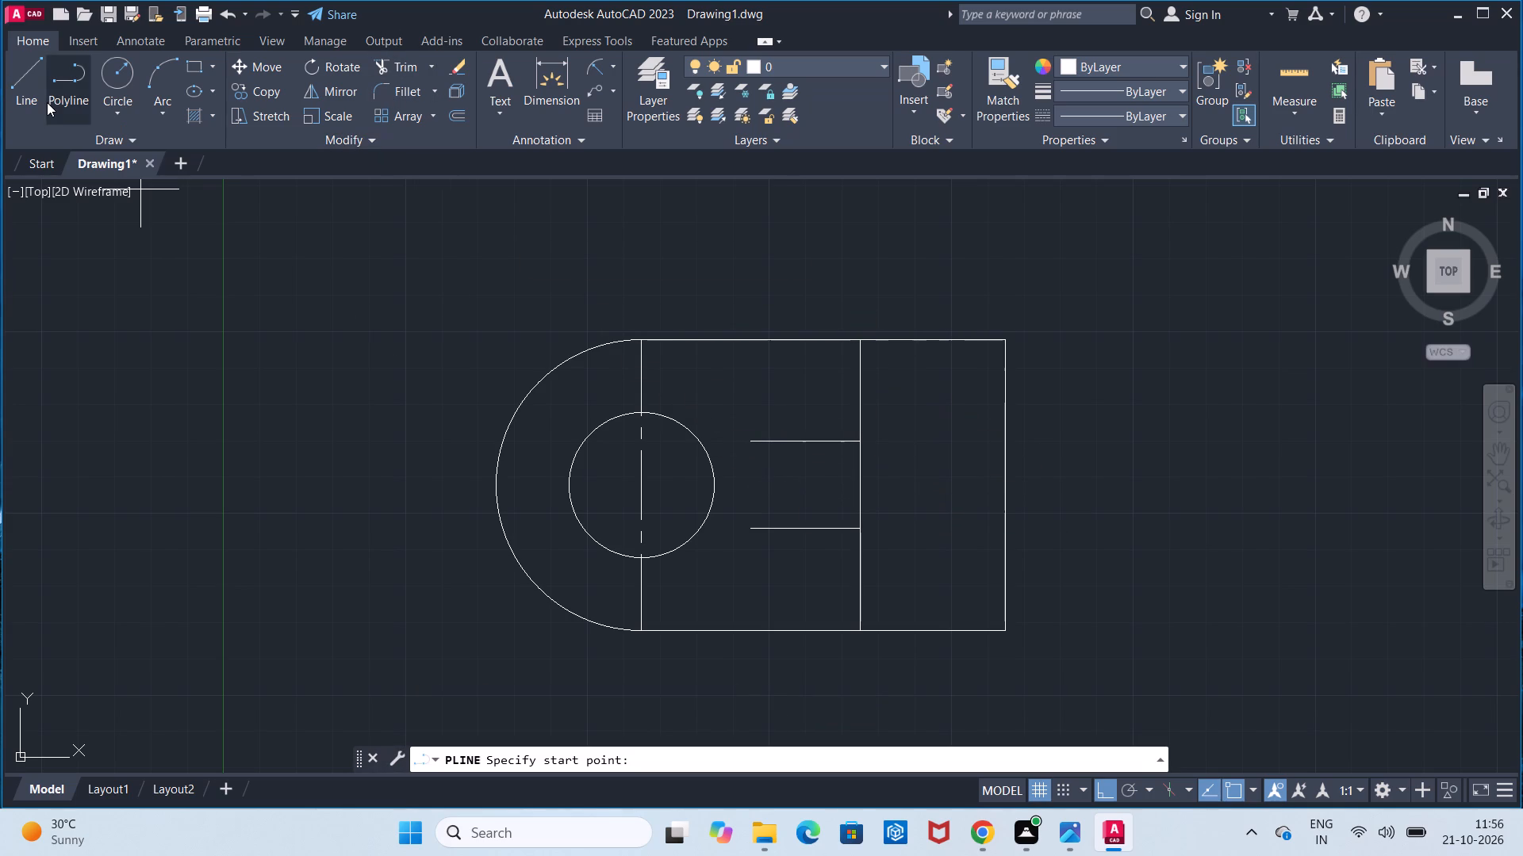
left_click(35, 102)
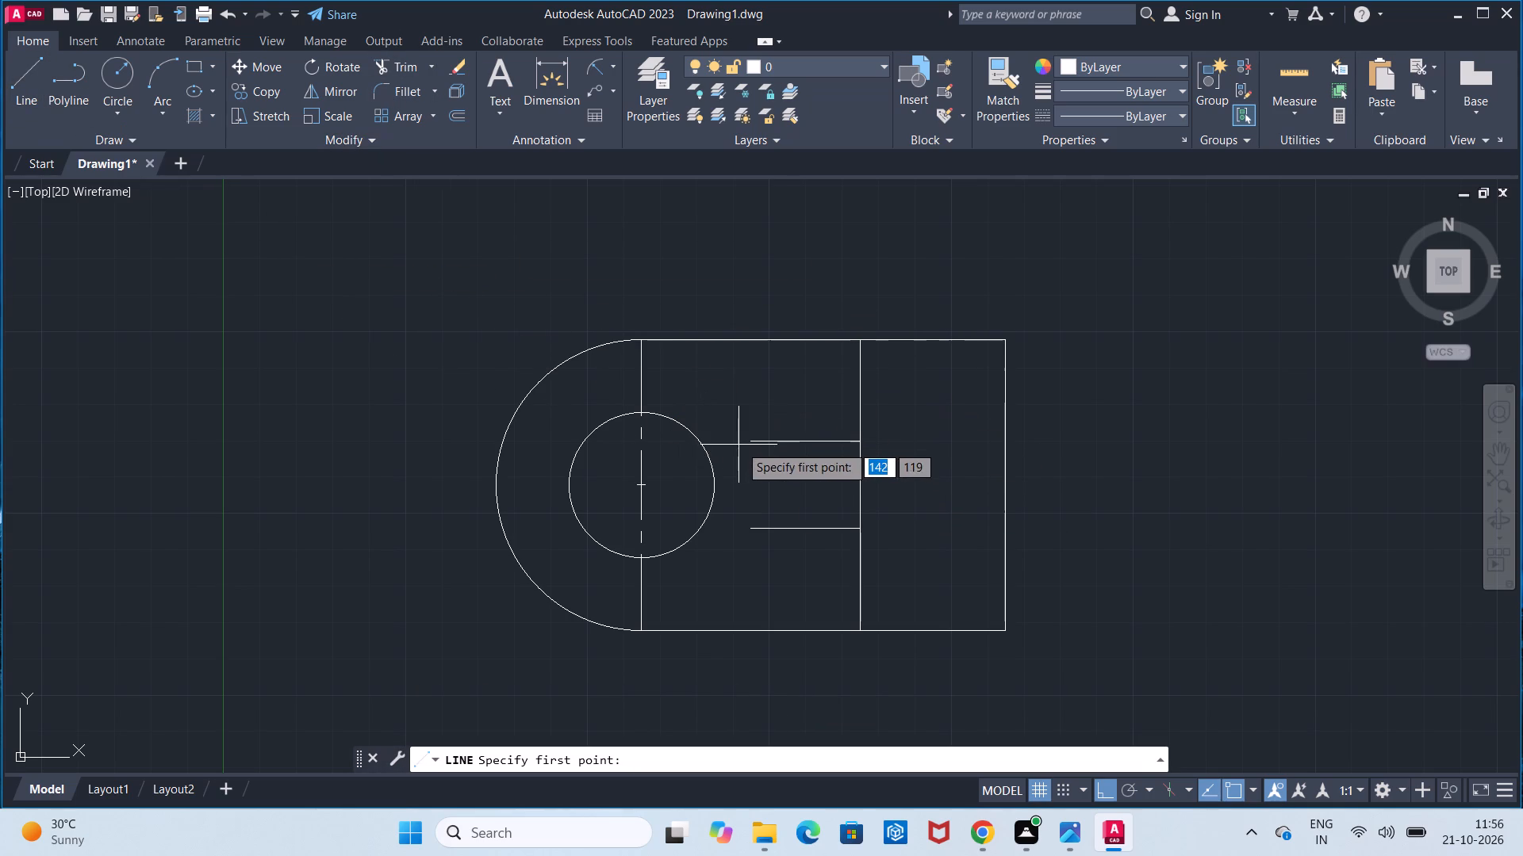
left_click(752, 445)
left_click(748, 529)
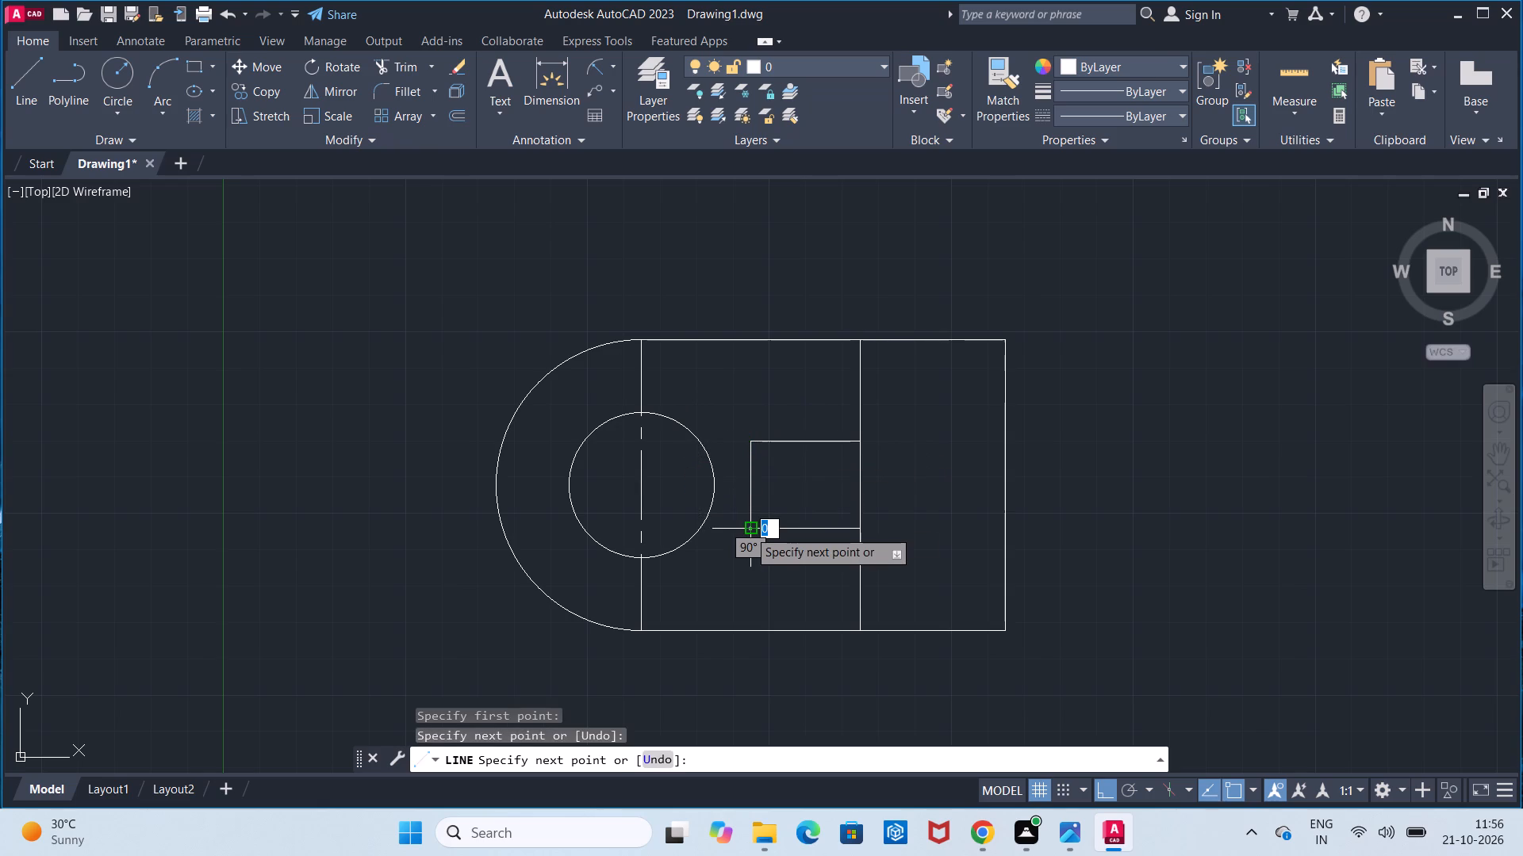
key("Escape")
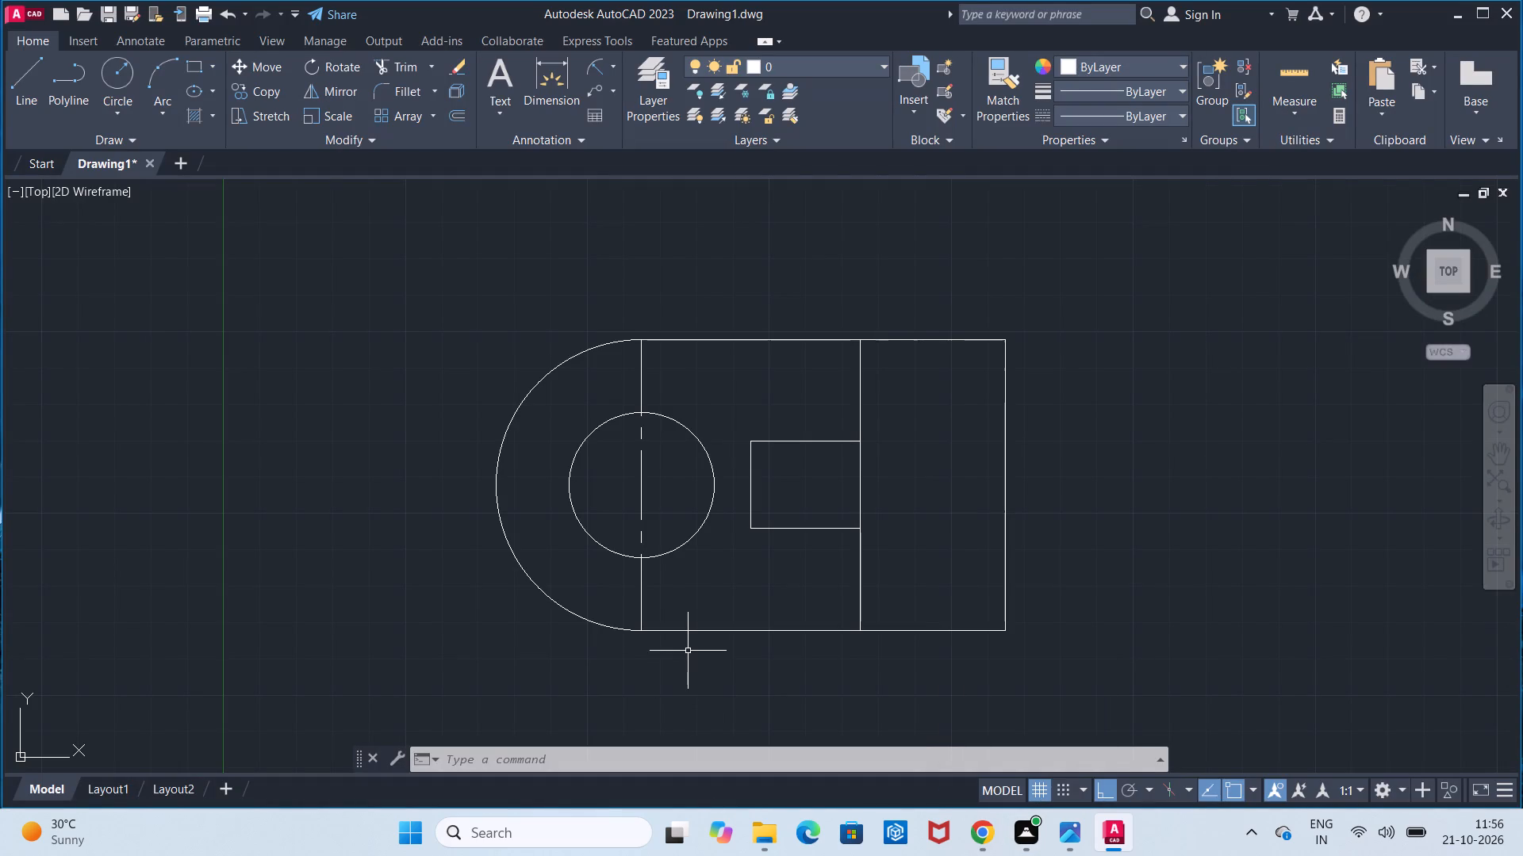
Draw horizontal lines from the top and bottom quadrants of the top view's circle to the right vertical edge.
left_click(41, 118)
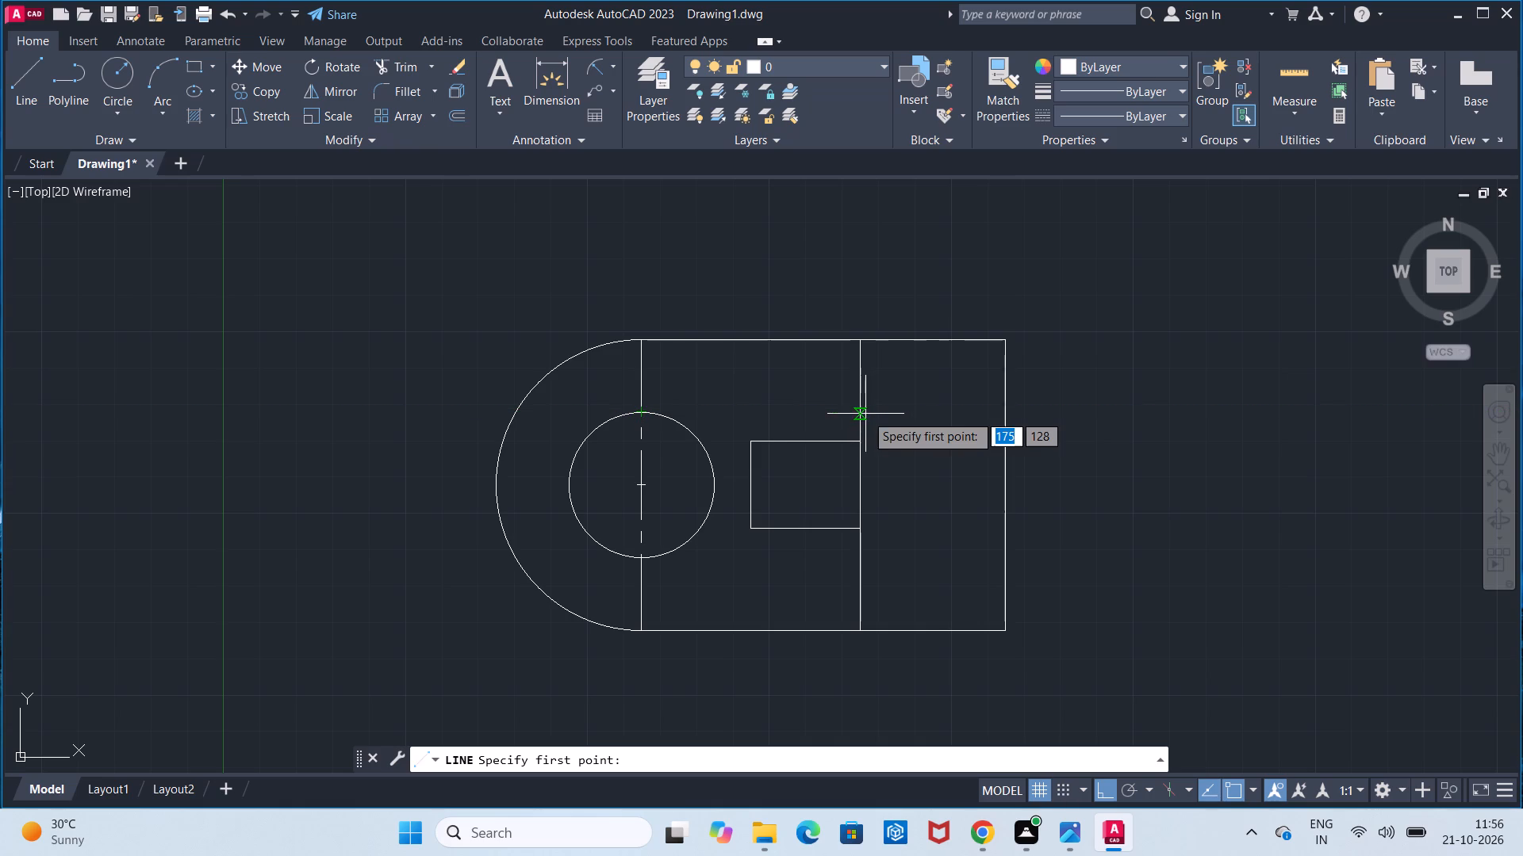
left_click(644, 409)
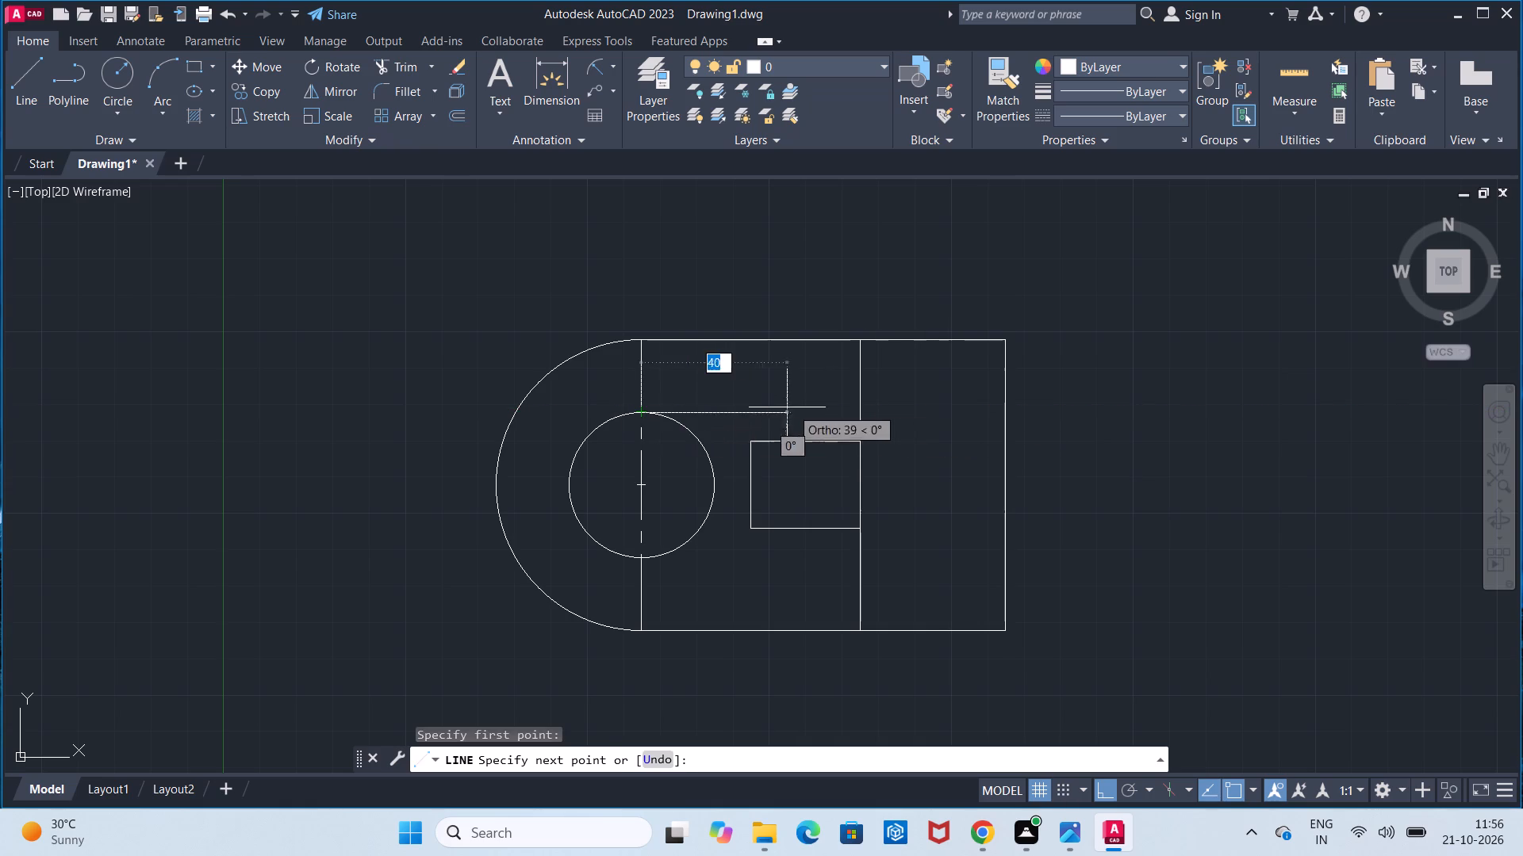
left_click(1003, 406)
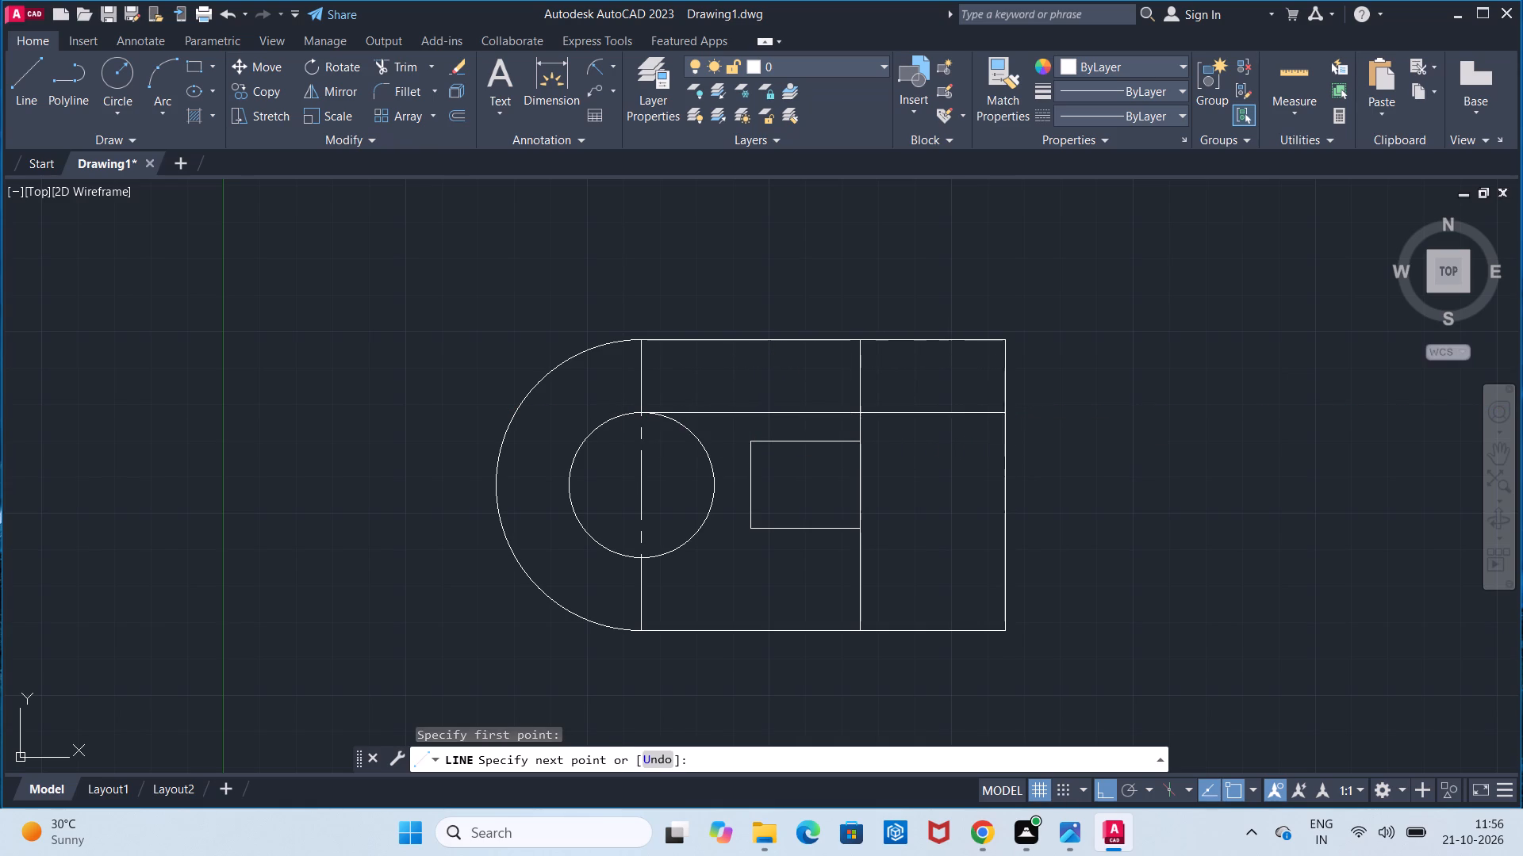
key("Escape")
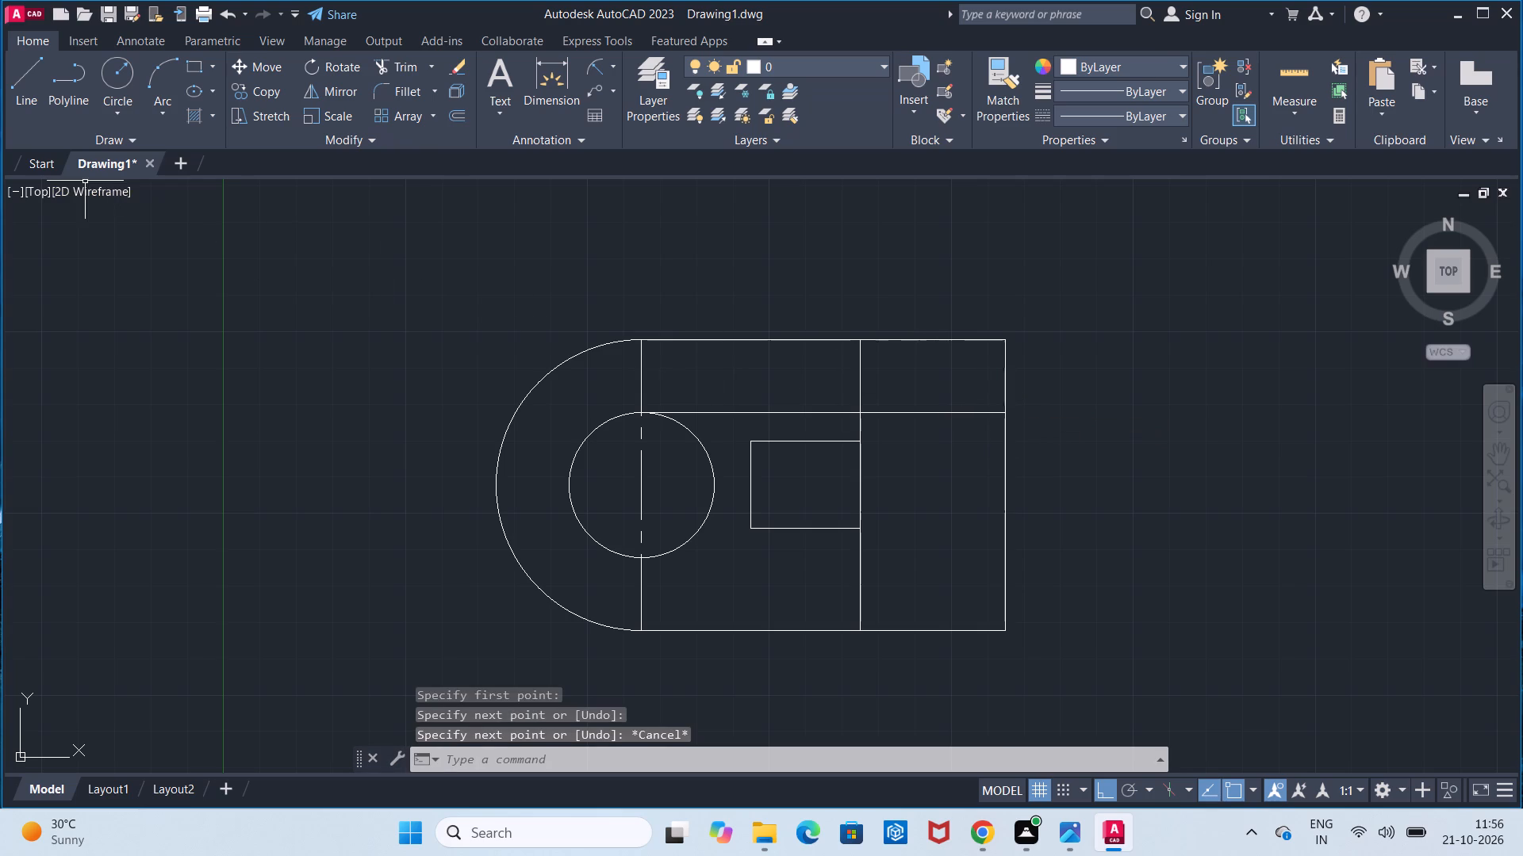
left_click(17, 105)
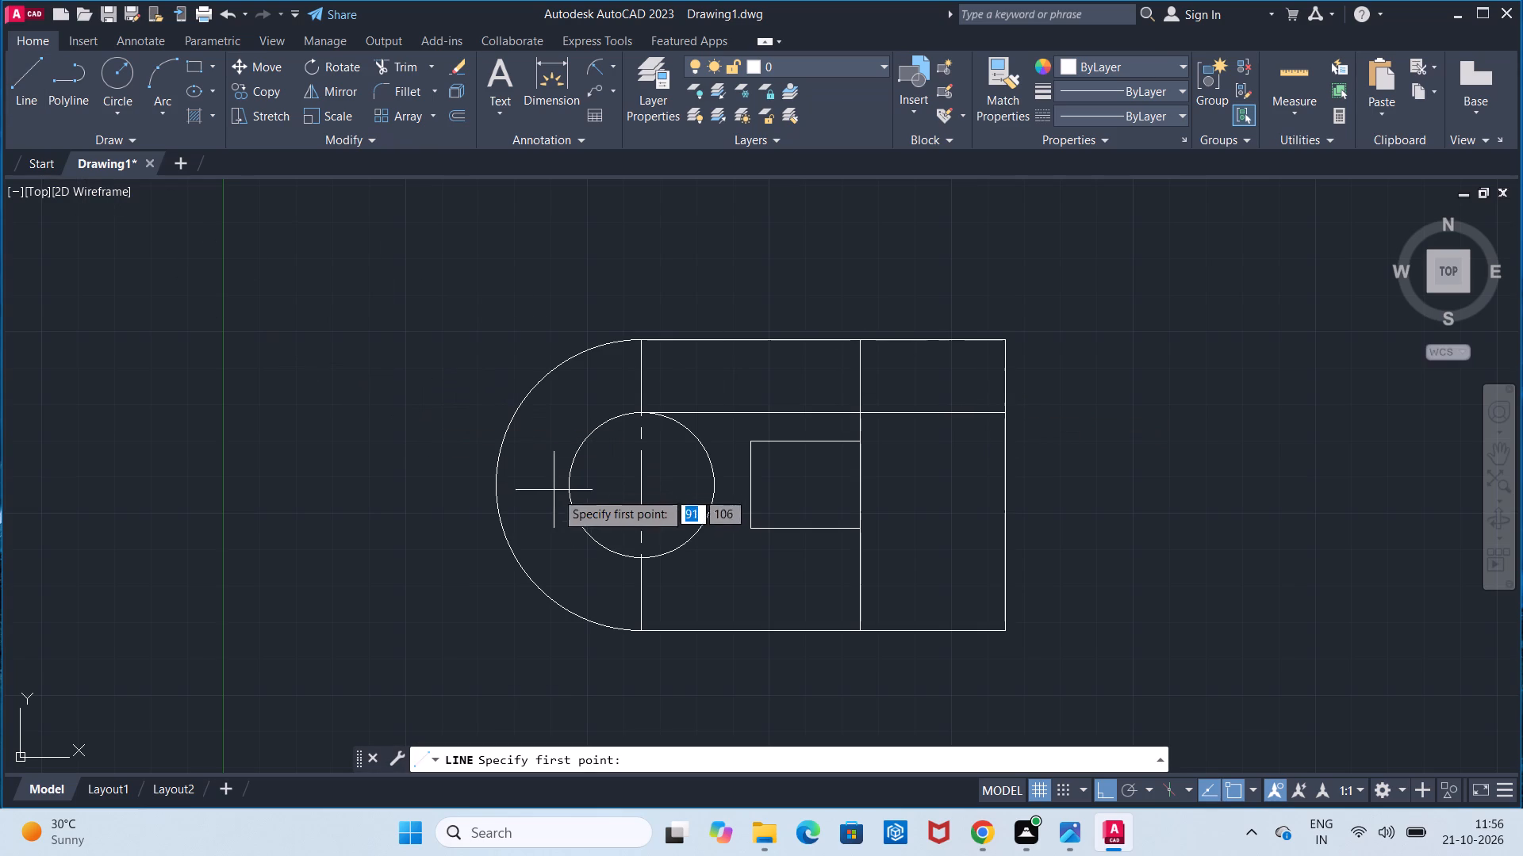
left_click(643, 553)
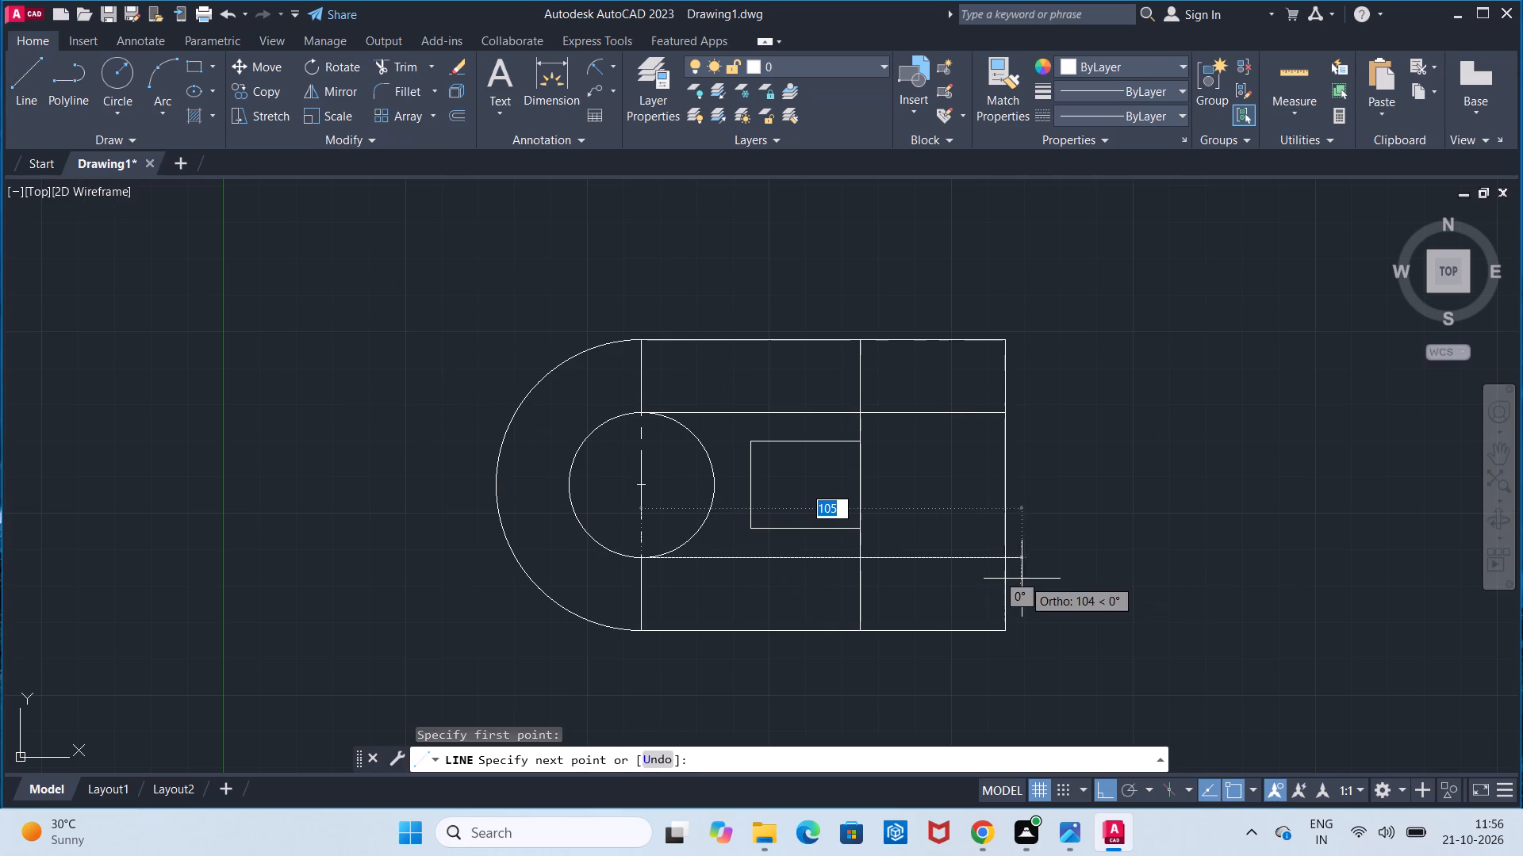
left_click(1003, 561)
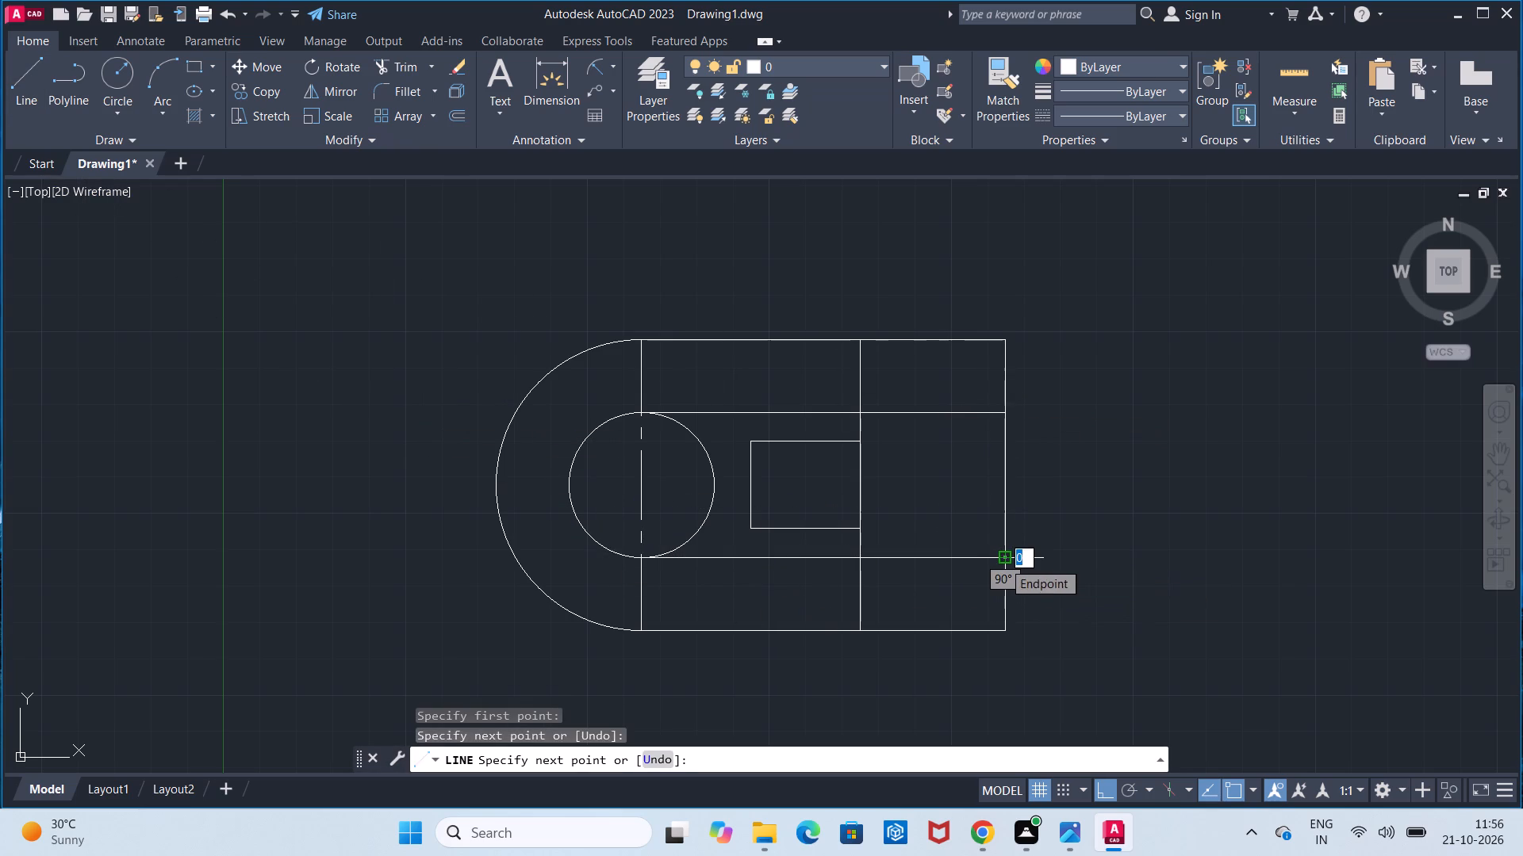
key("Escape")
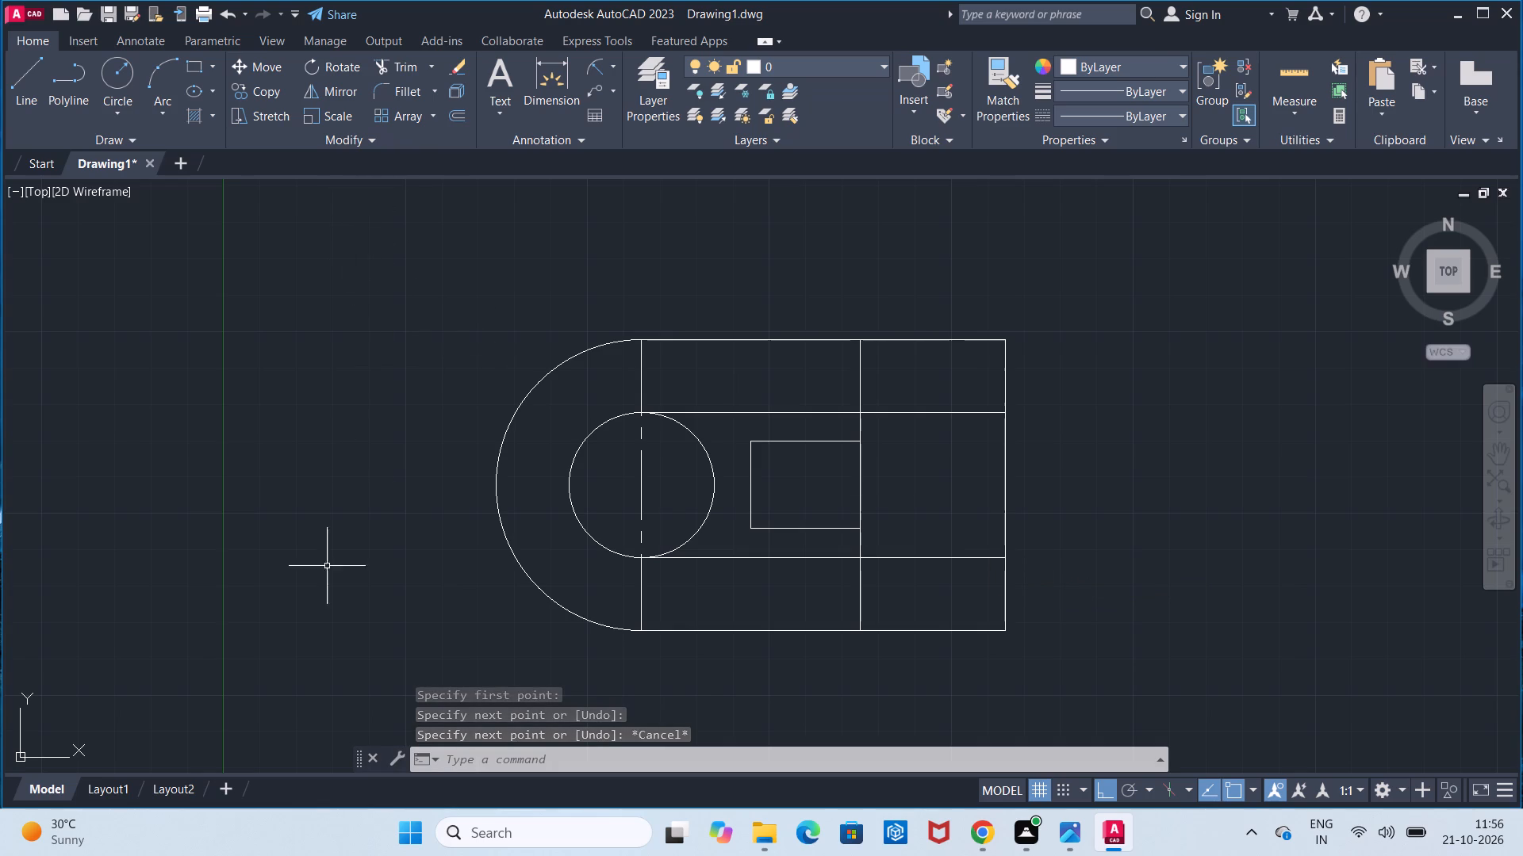
Trim both horizontal lines between the circle and the top view's inner vertical line.
left_click(405, 75)
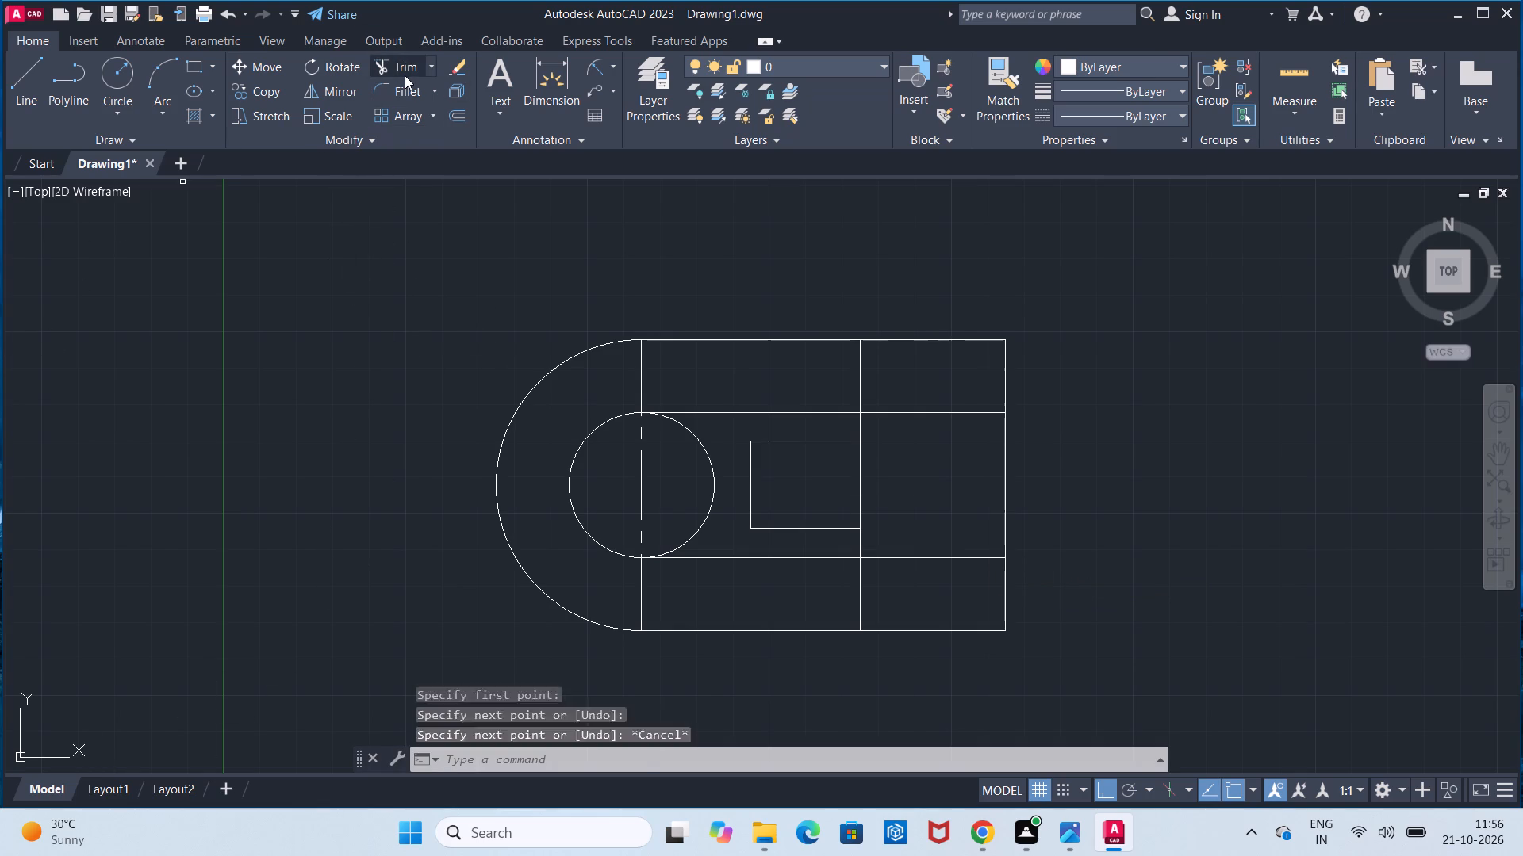
left_click_drag(751, 402, 757, 418)
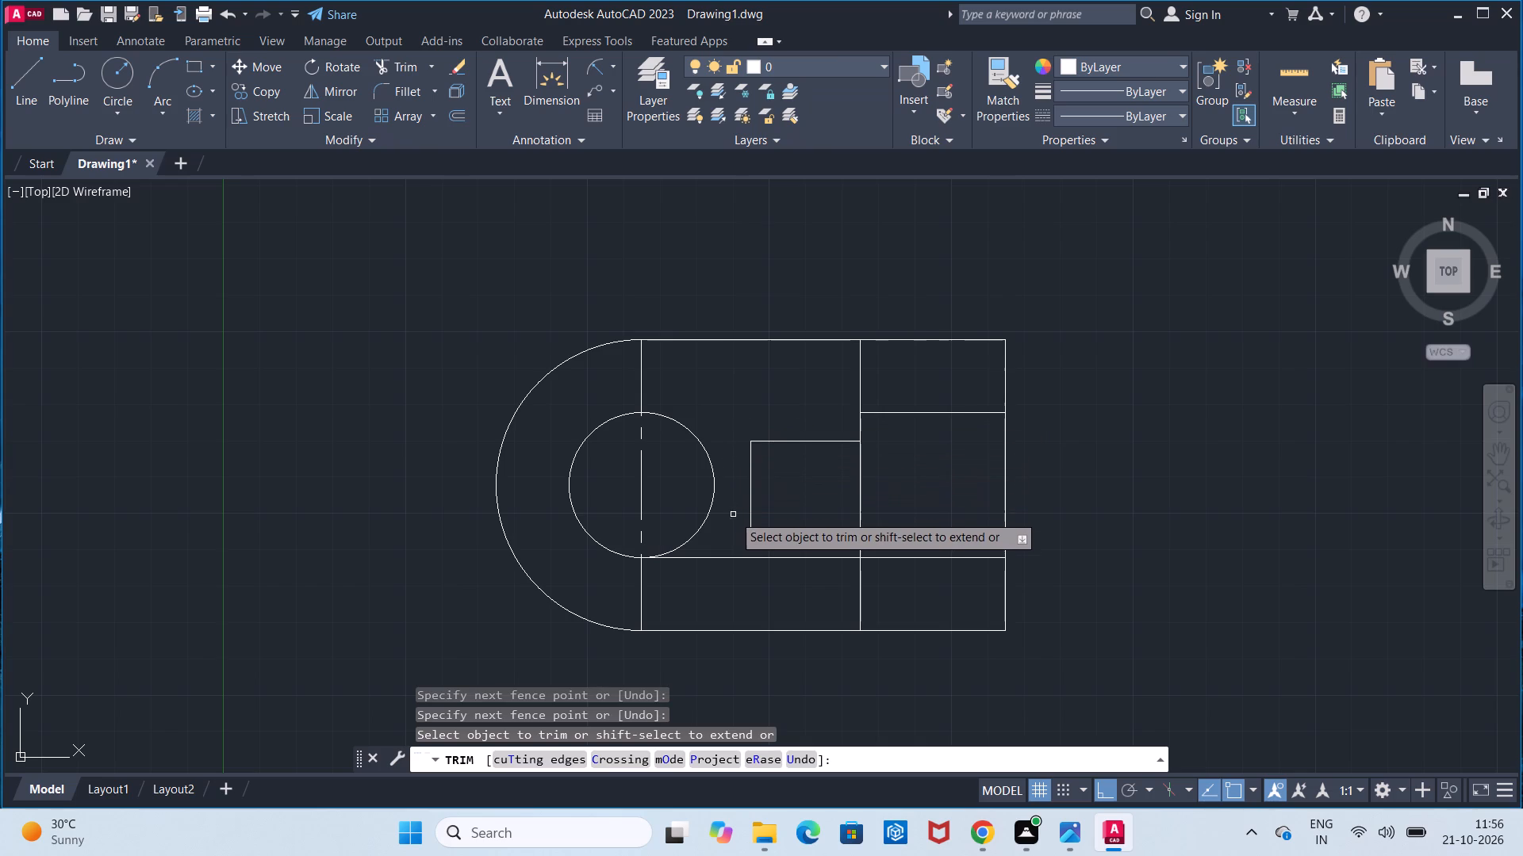
left_click_drag(733, 524, 737, 573)
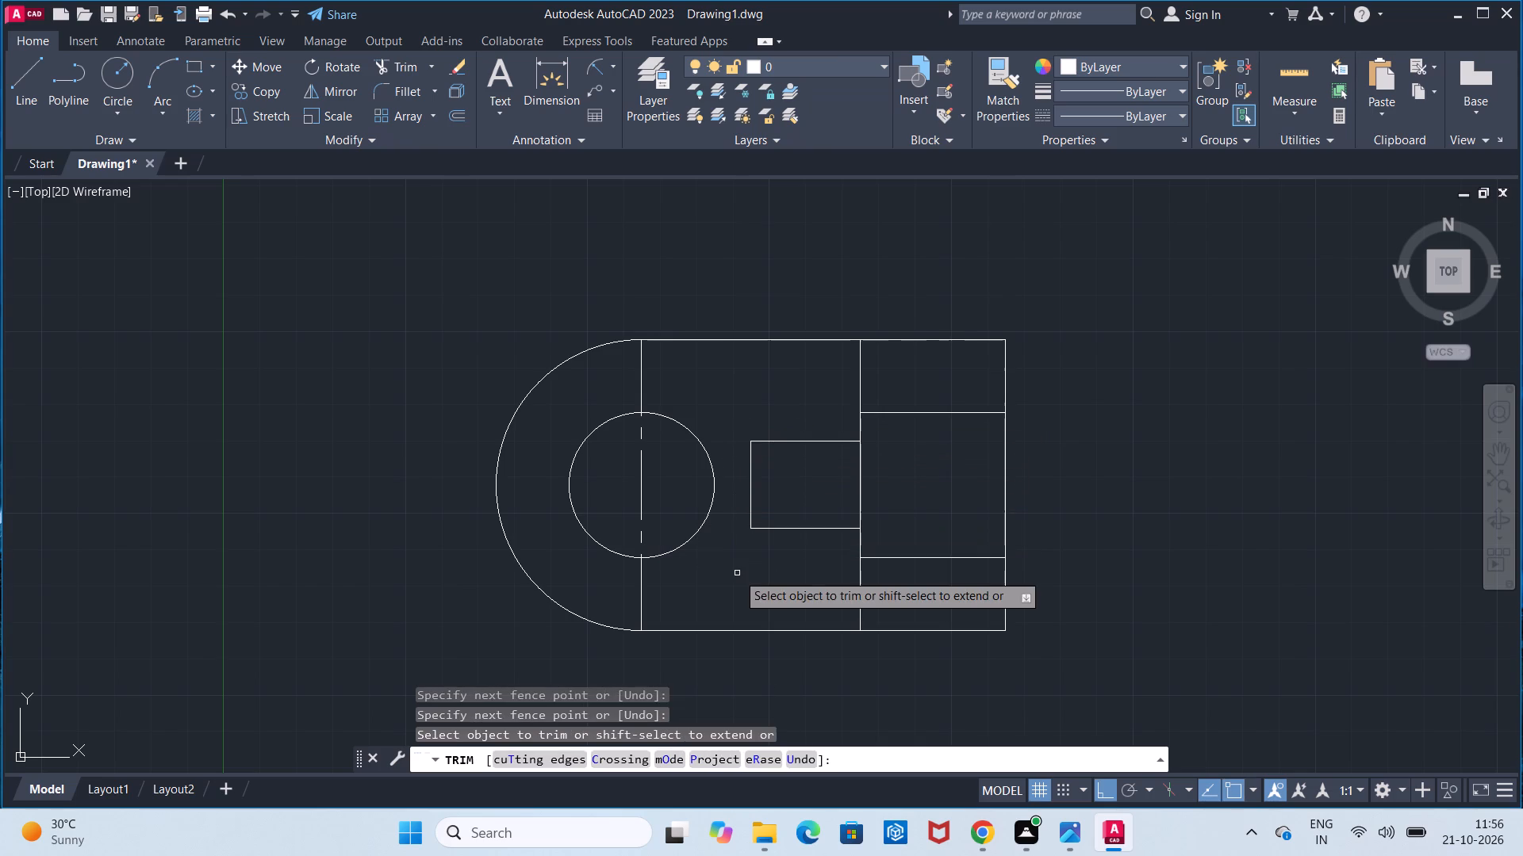
key("Escape")
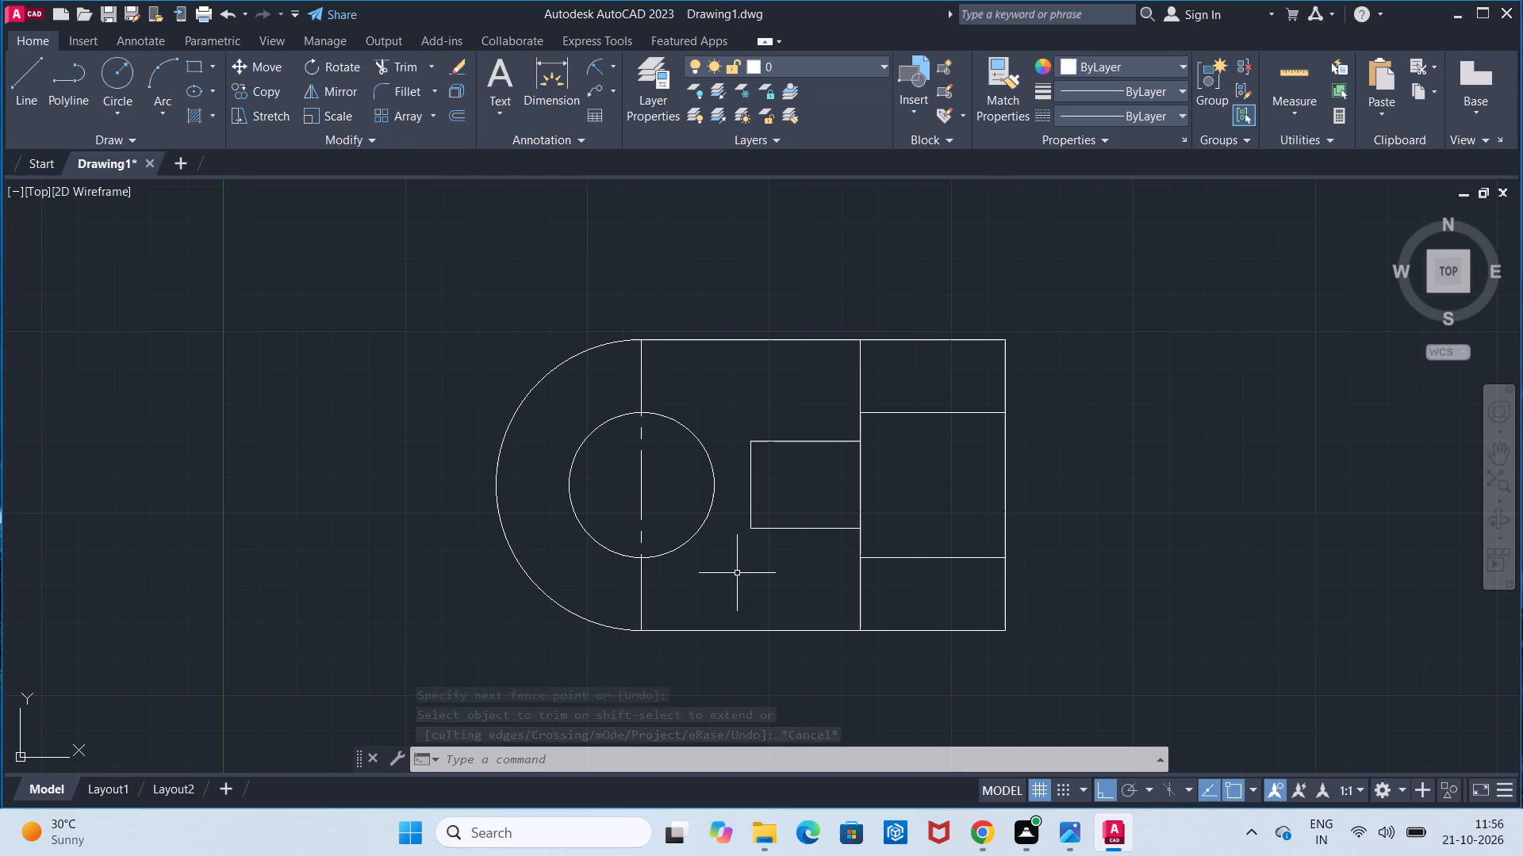
With CENTER2 linetype, draw vertical projection lines from the circle's left and right quadrants up to the top edge of the front view's base.
scroll(737, 573, "down", 2)
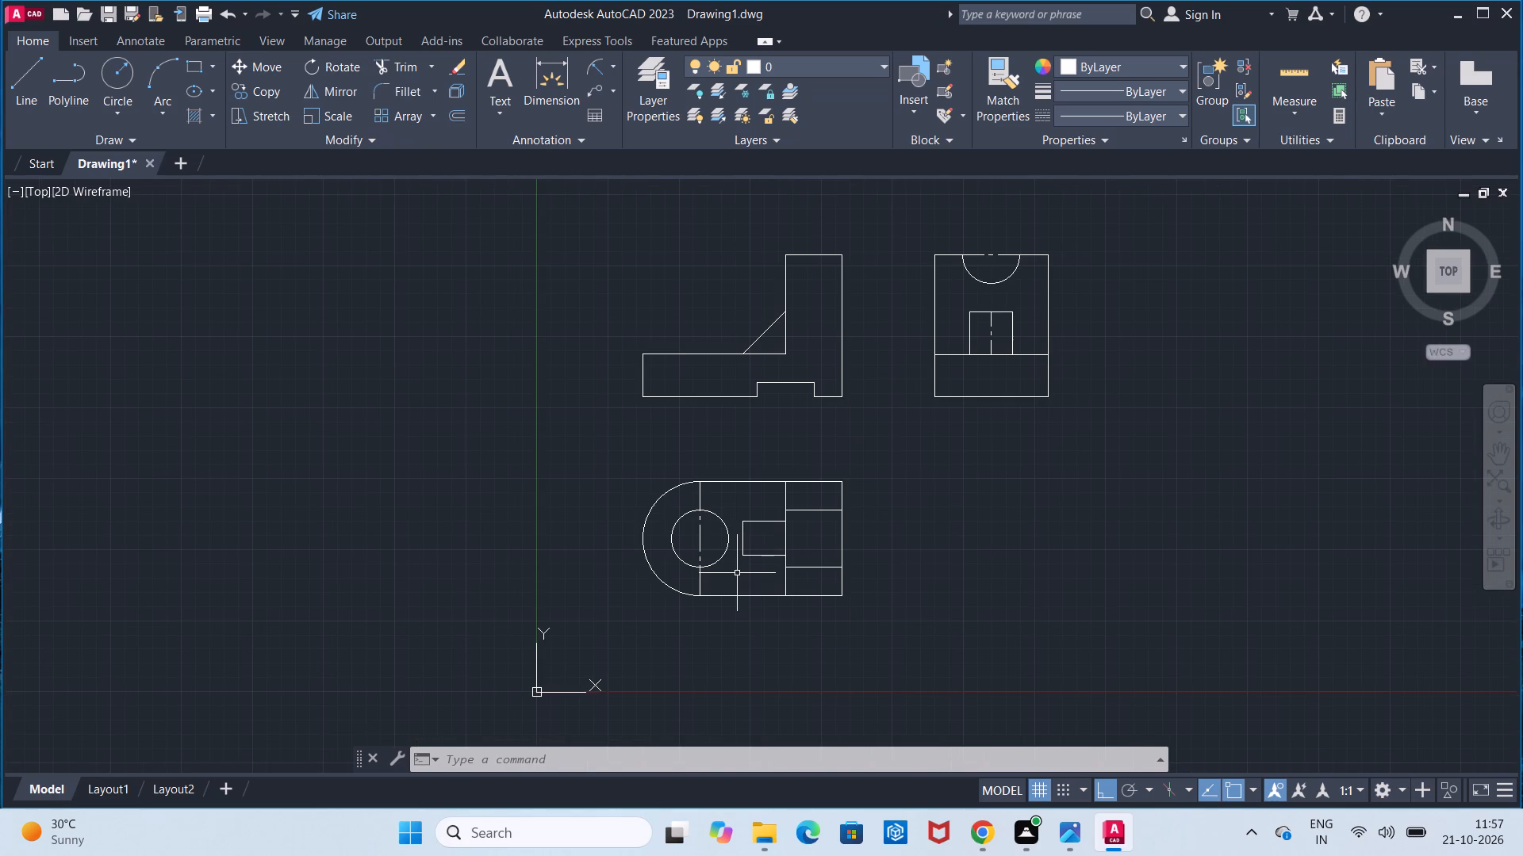
scroll(736, 533, "up", 1)
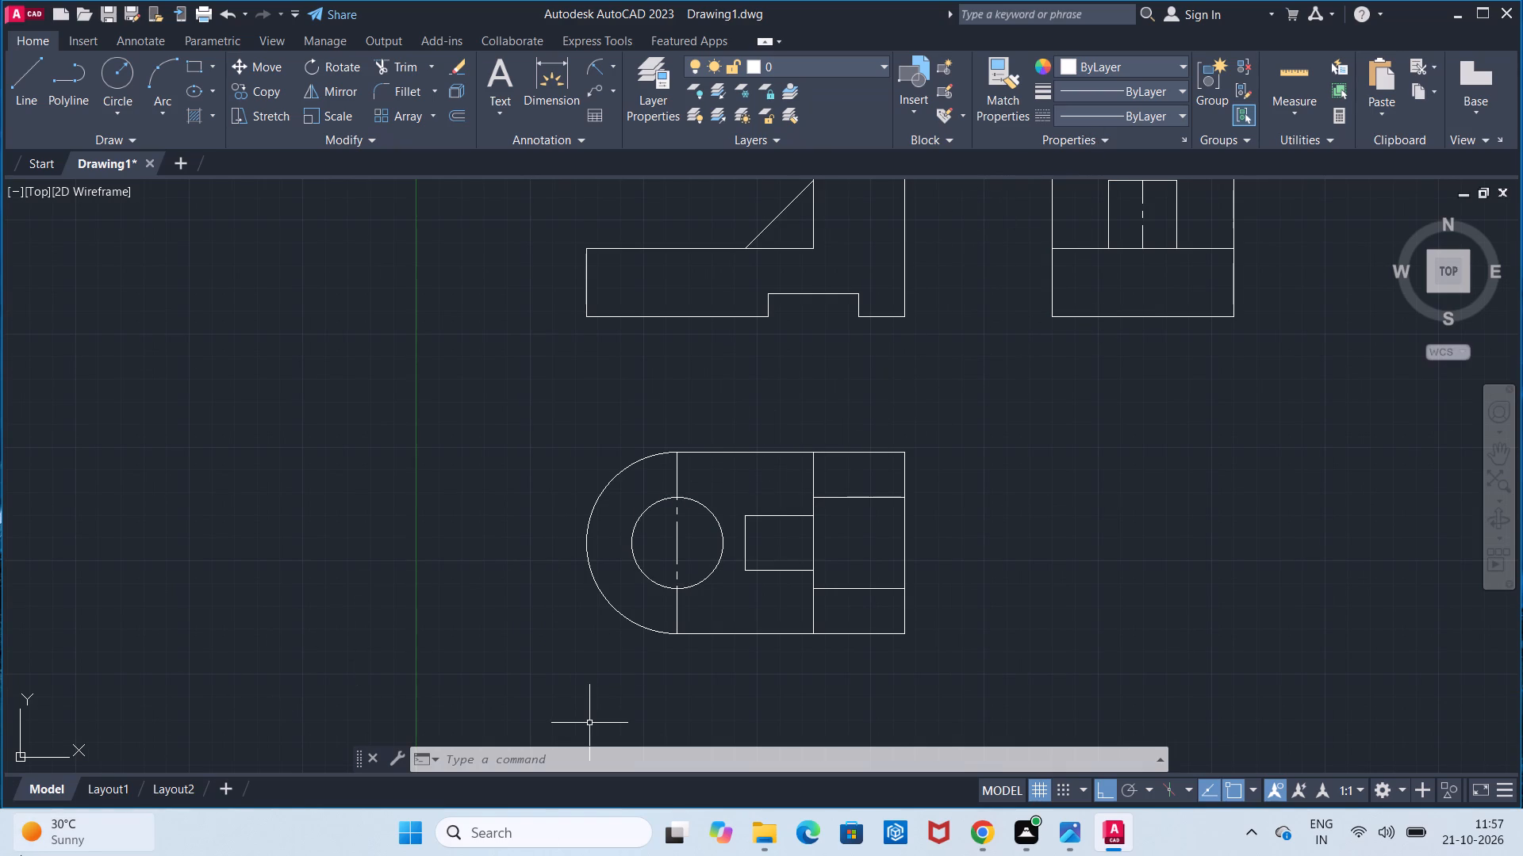
left_click(1136, 107)
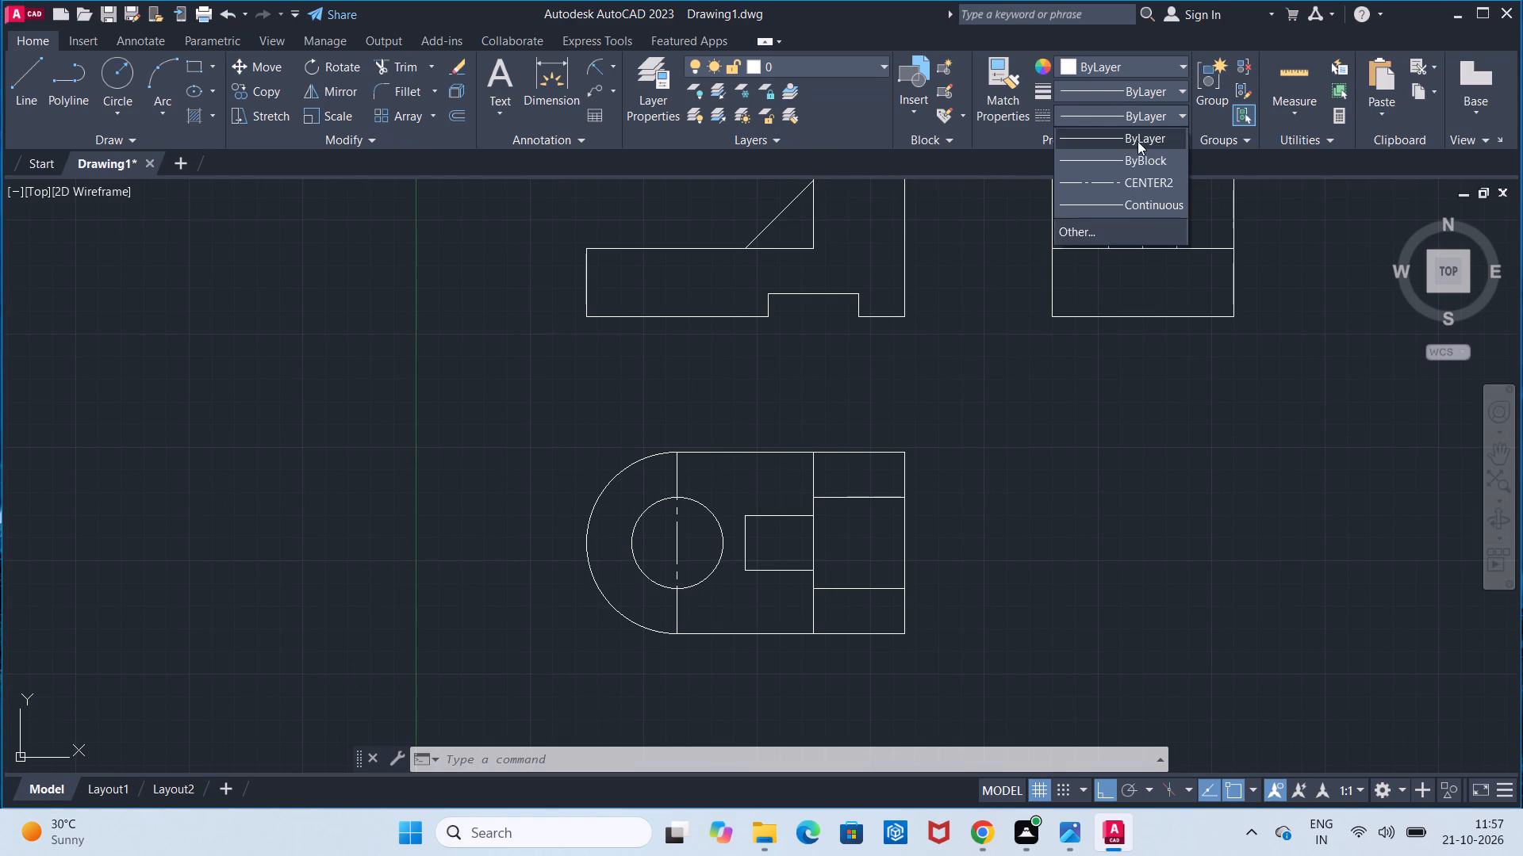
left_click(1140, 174)
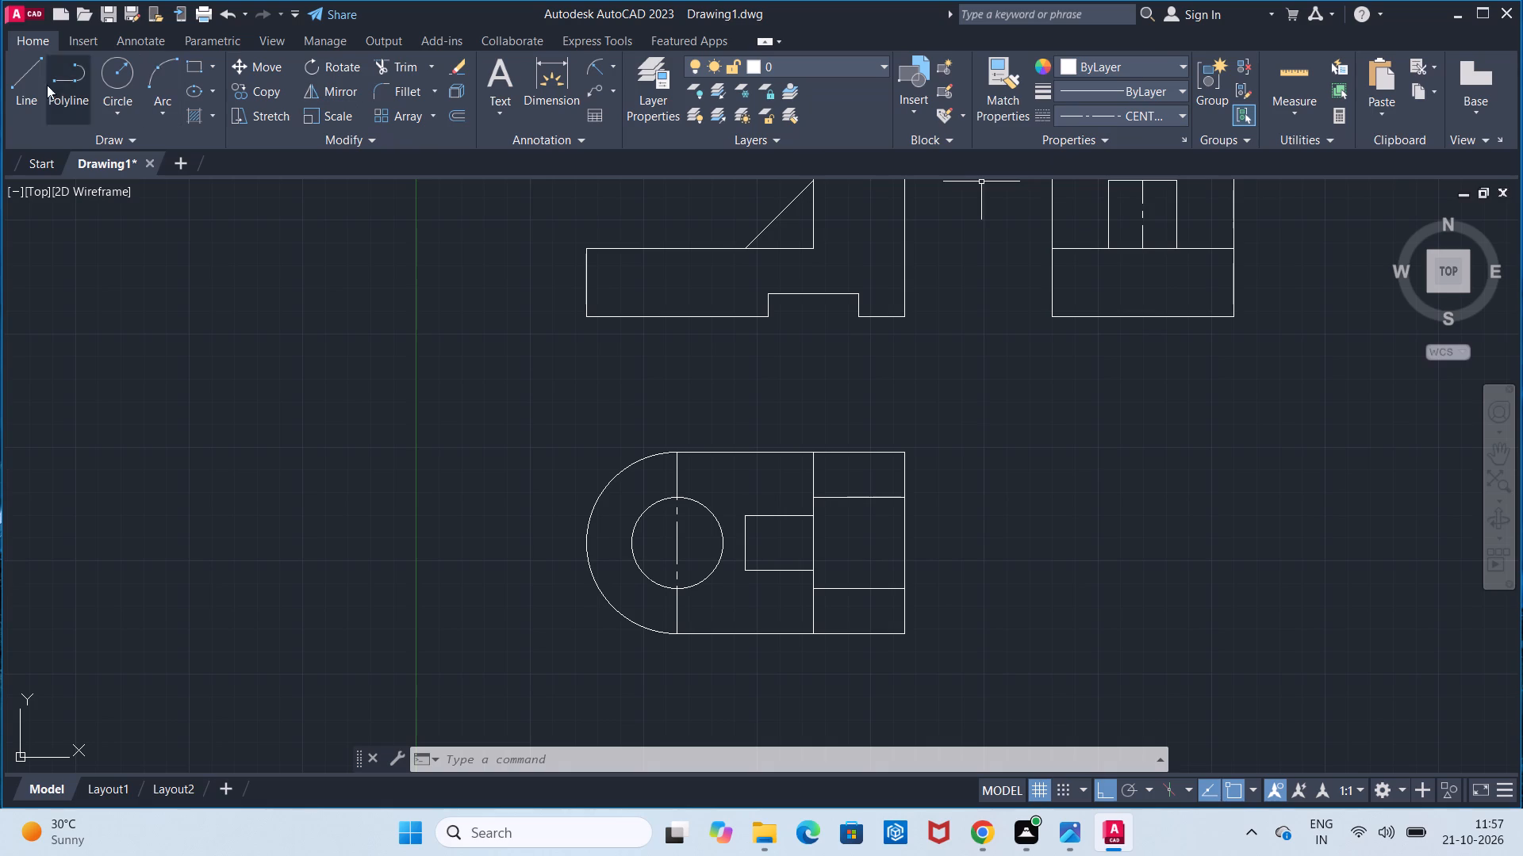
left_click(22, 85)
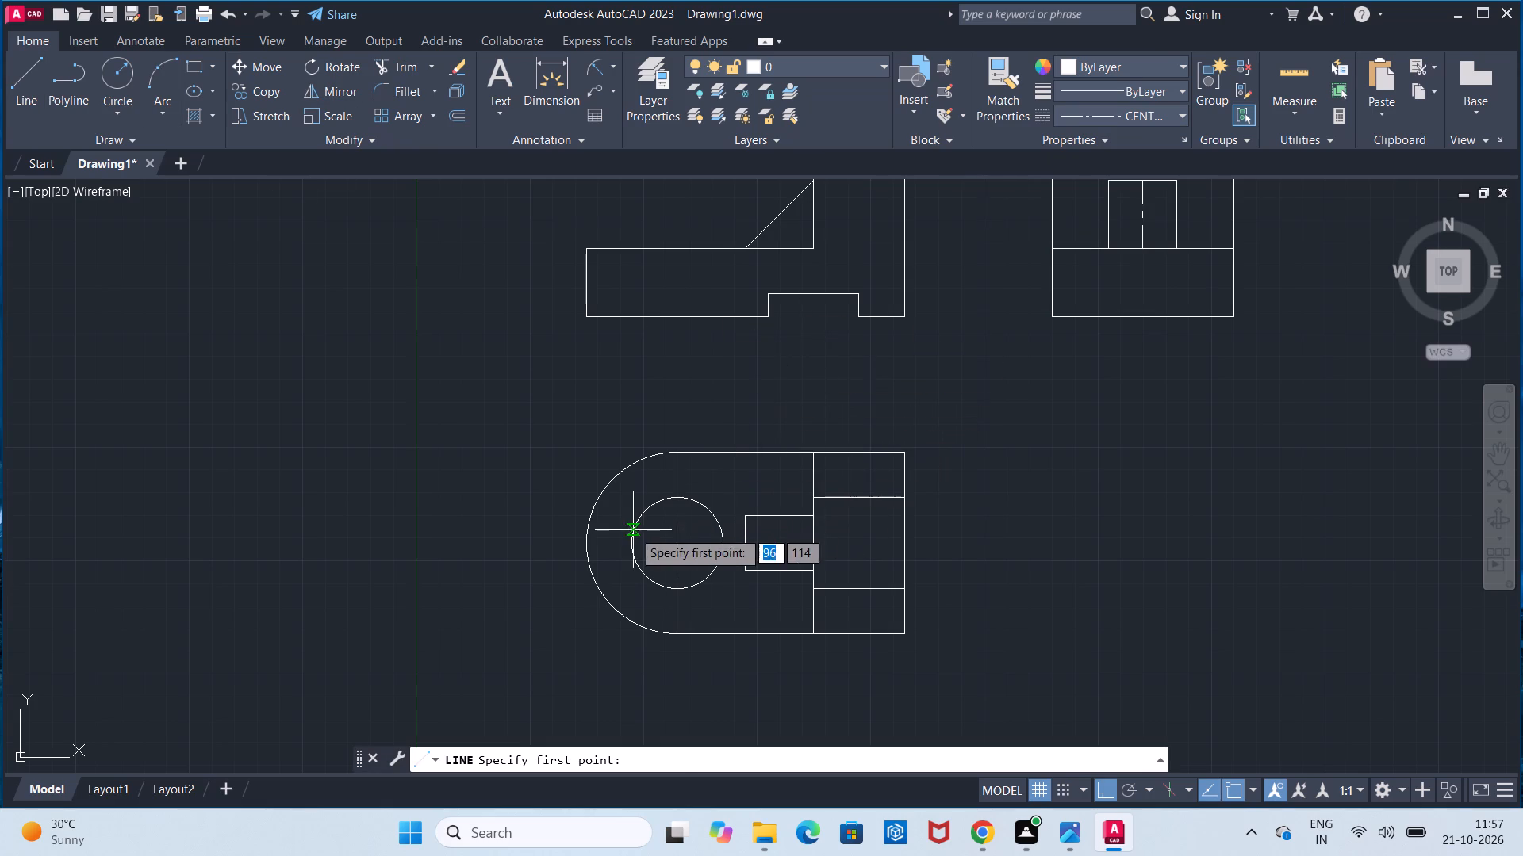
left_click(623, 541)
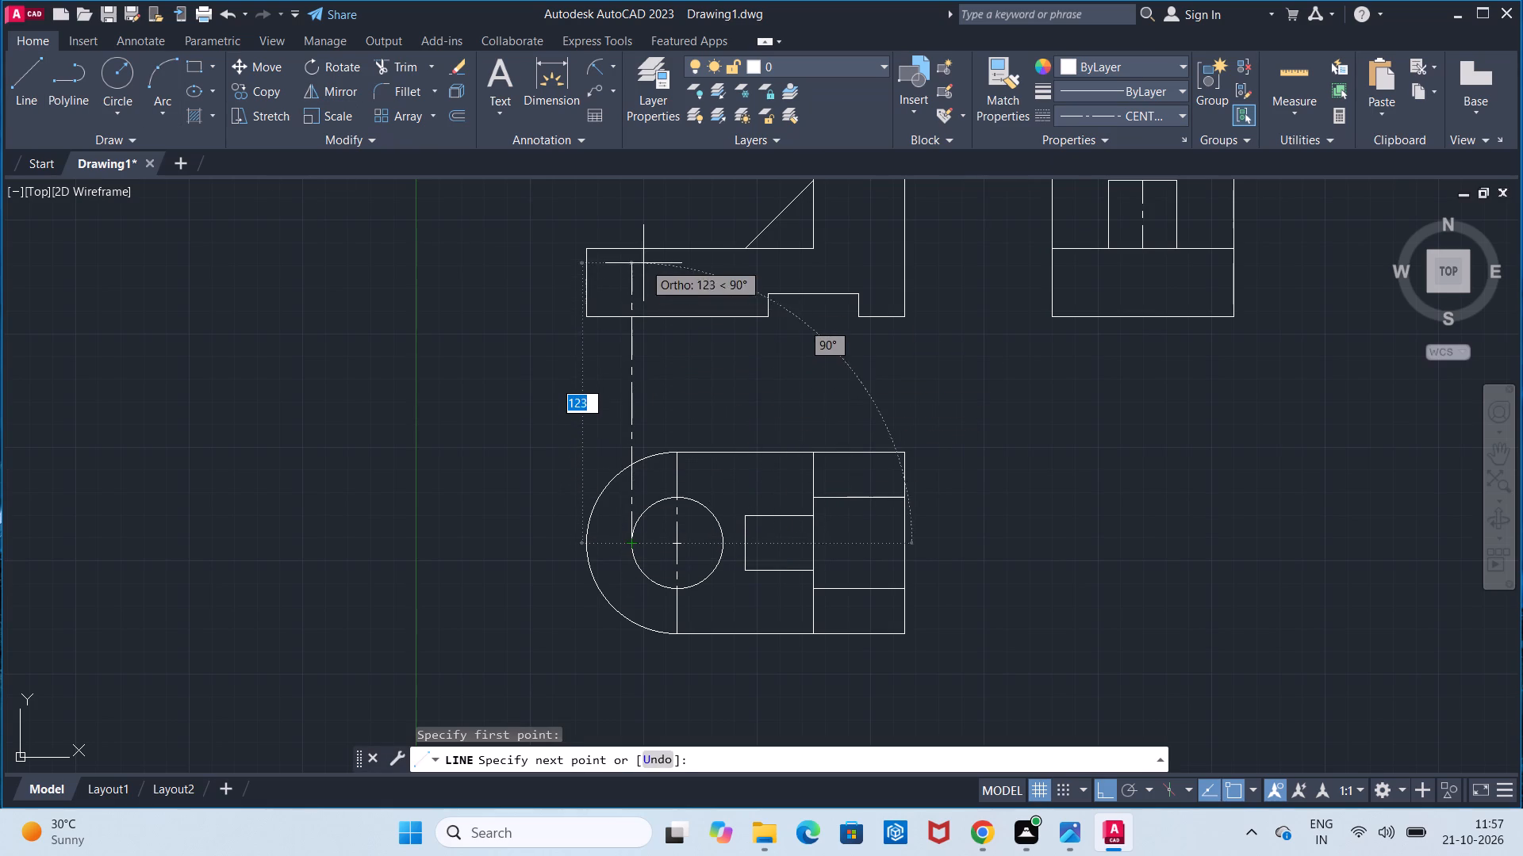
left_click(635, 253)
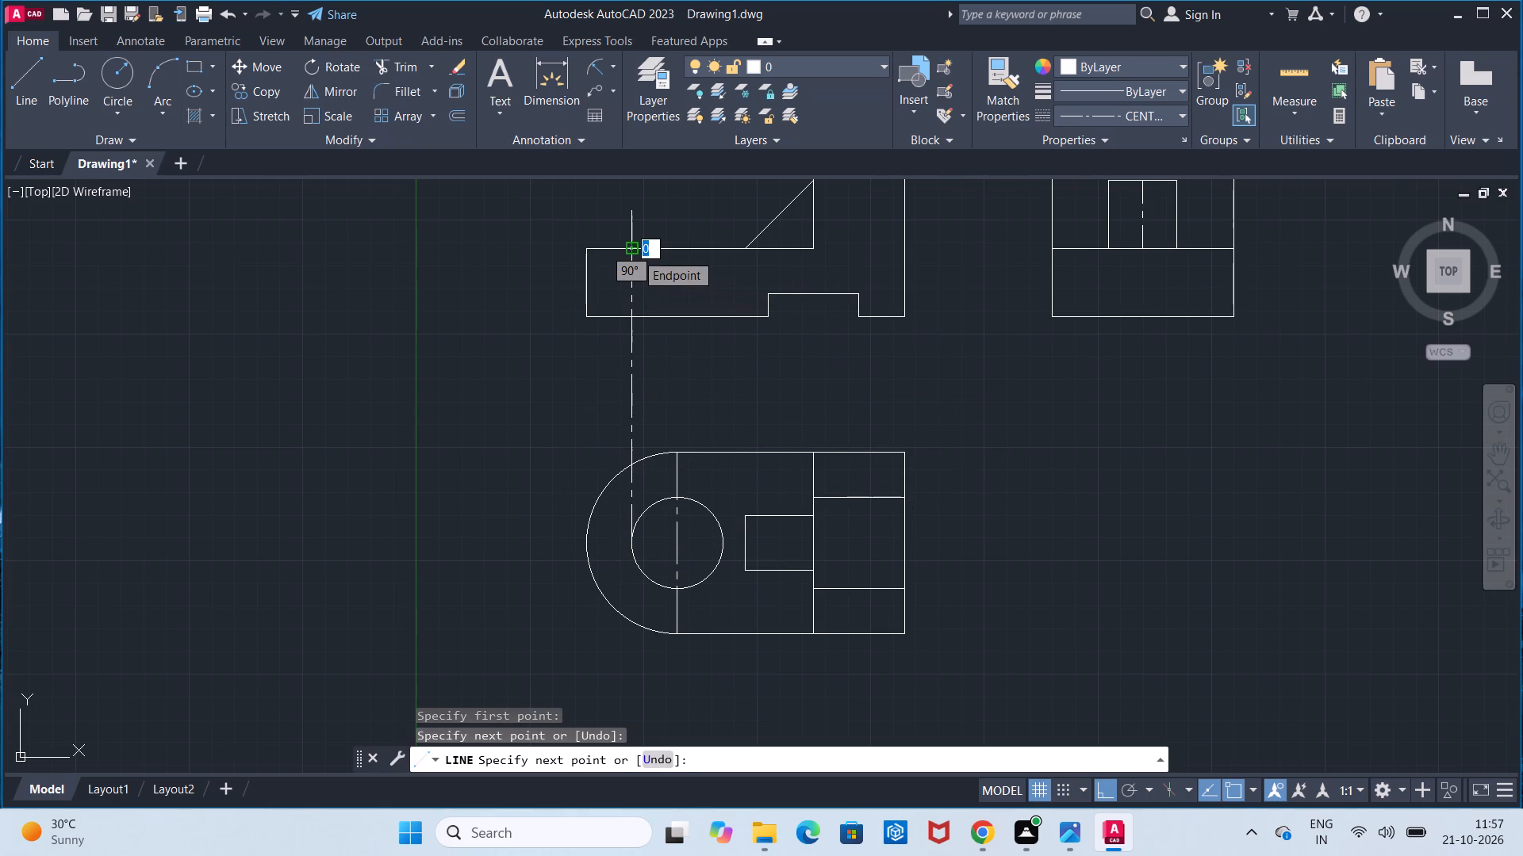
key("Escape")
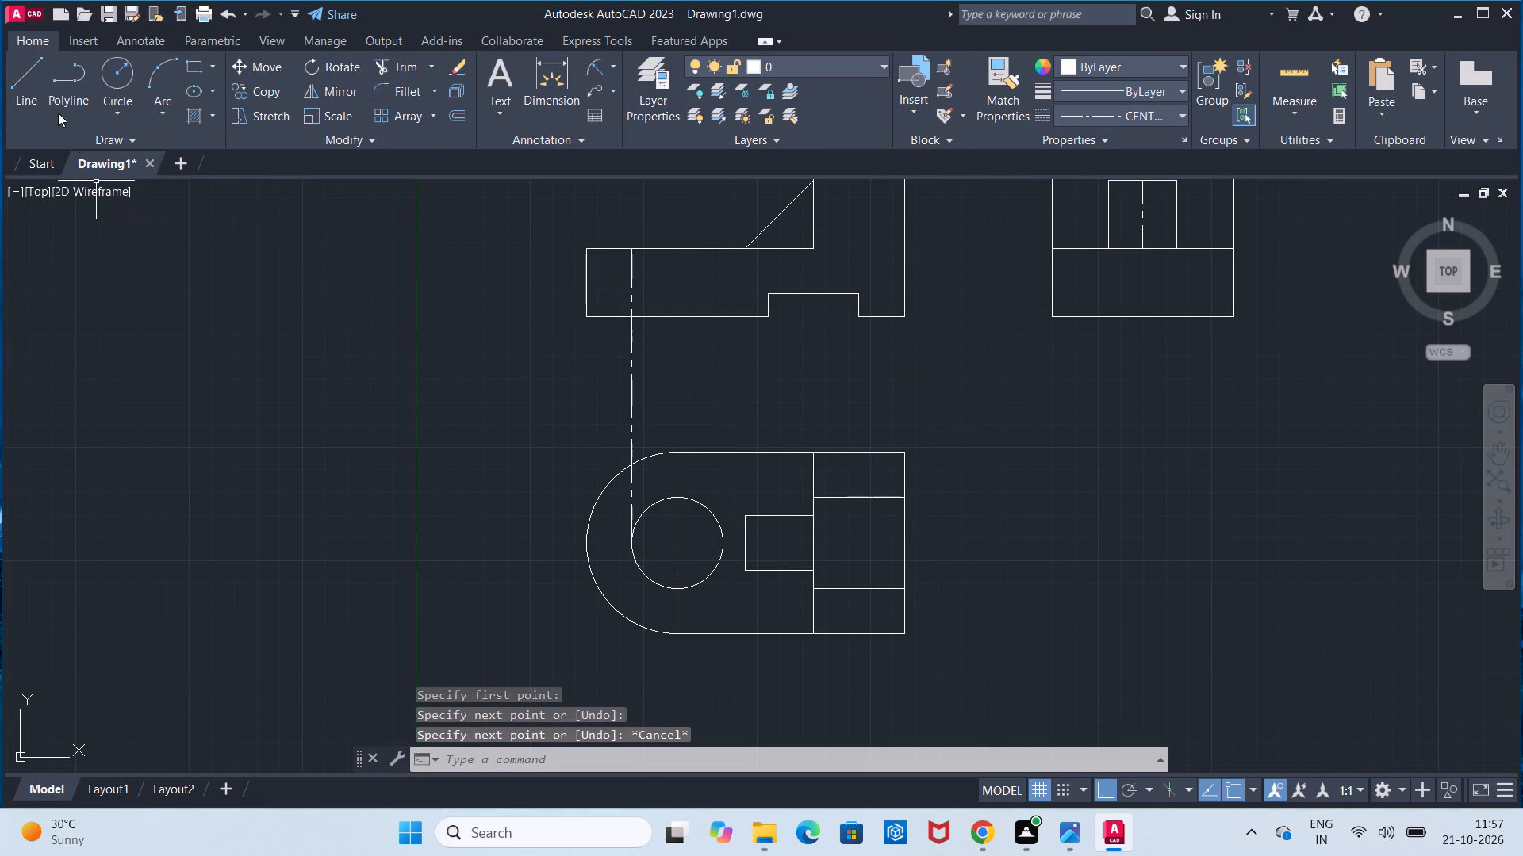
left_click(29, 82)
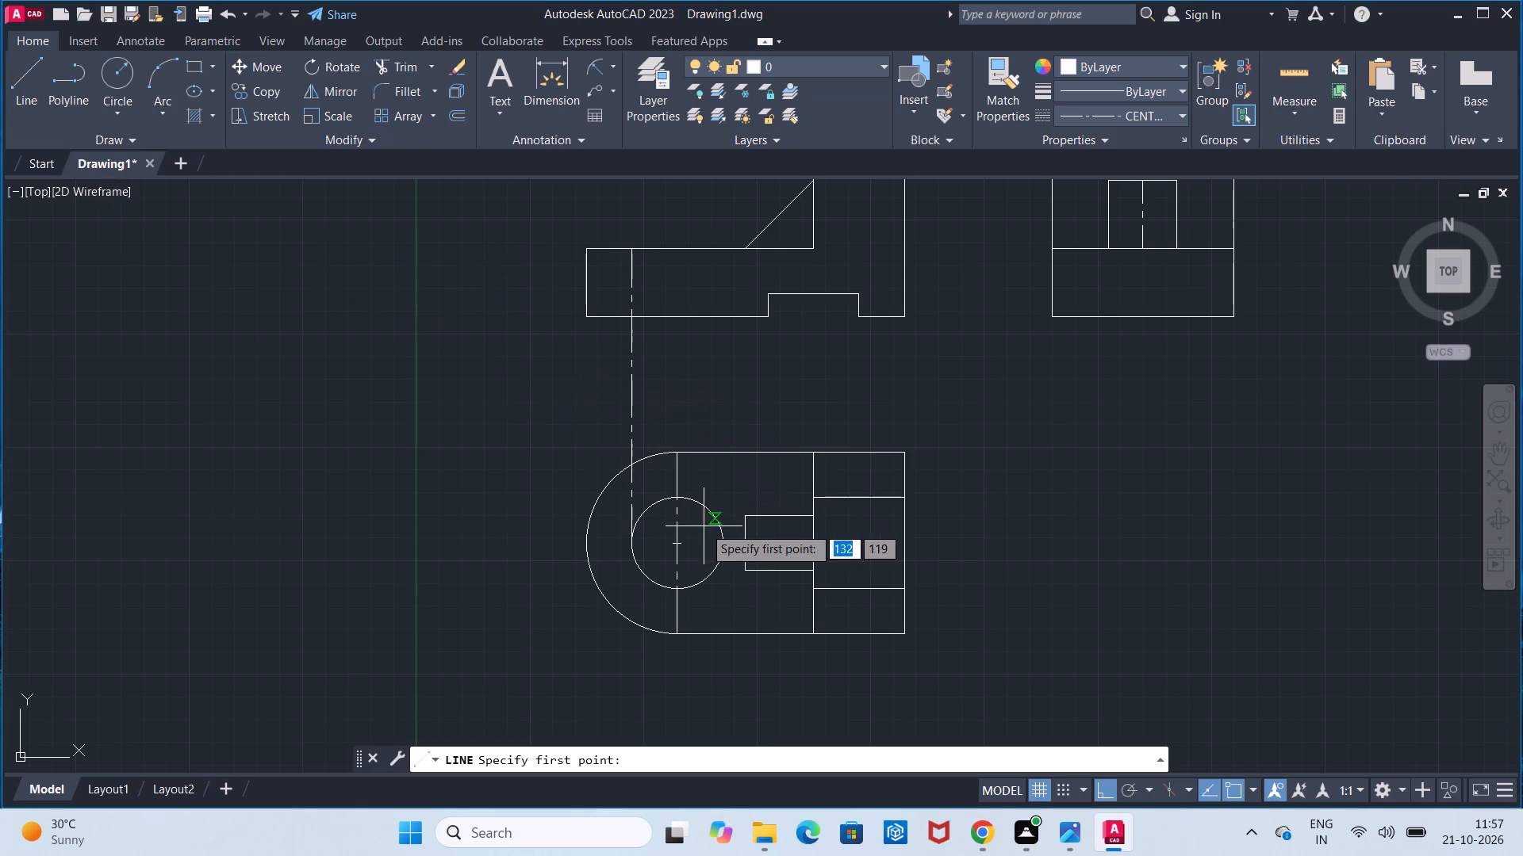
left_click(723, 553)
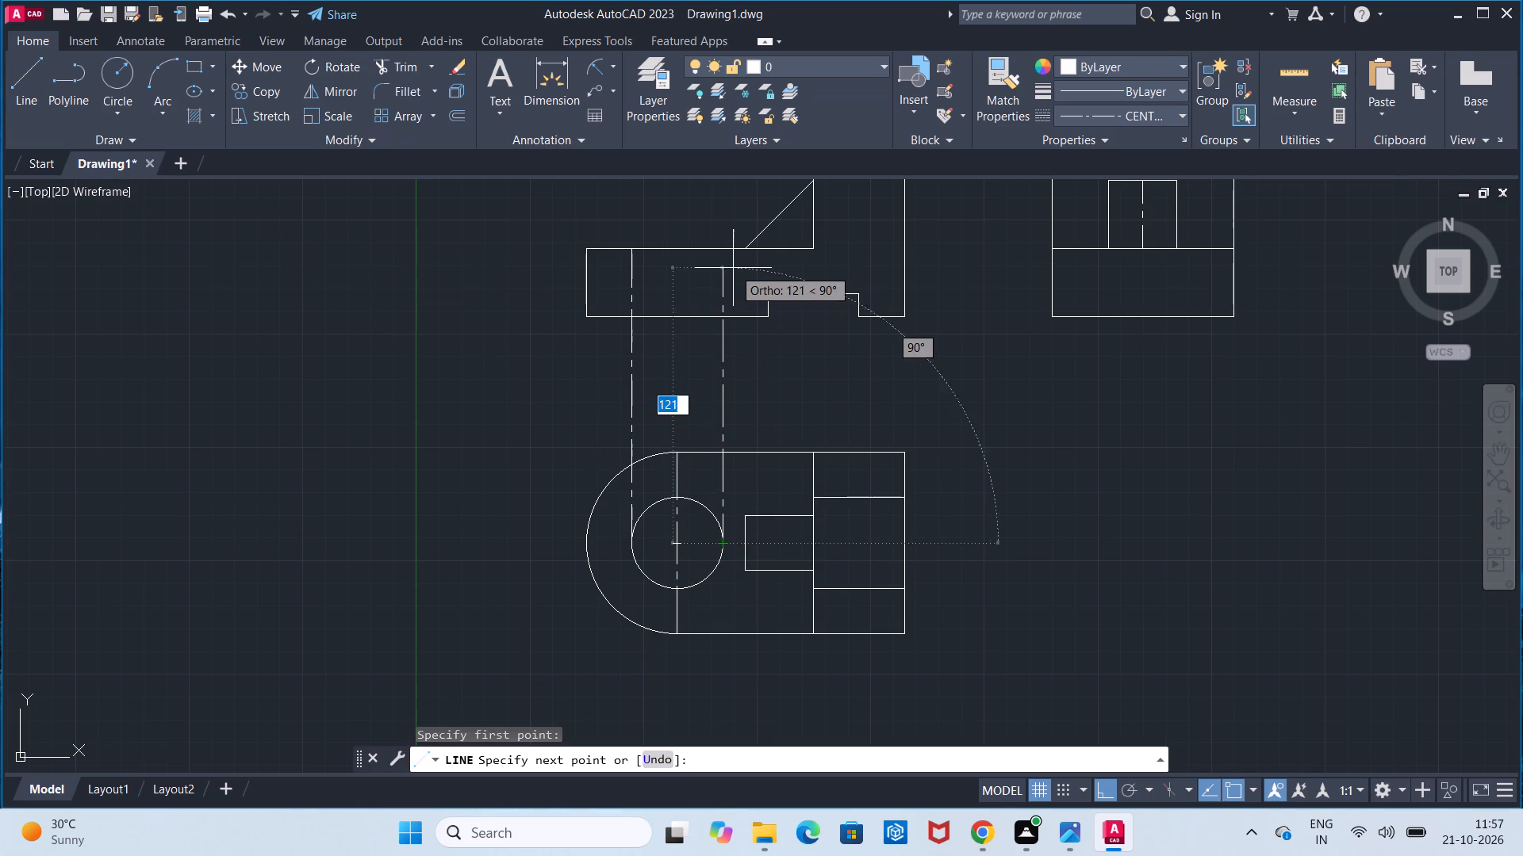
left_click(724, 254)
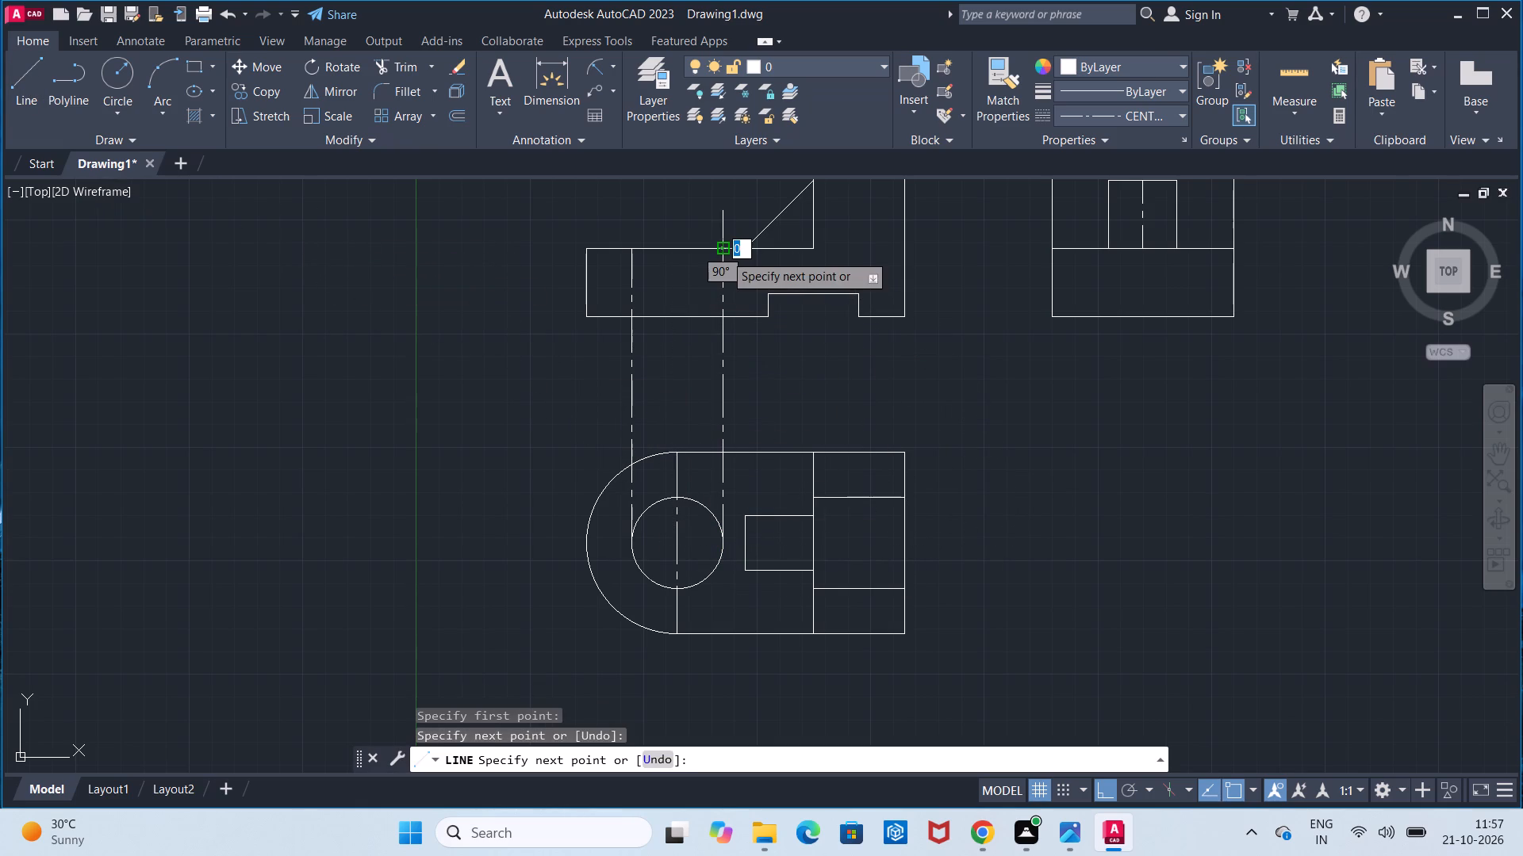
key("Escape")
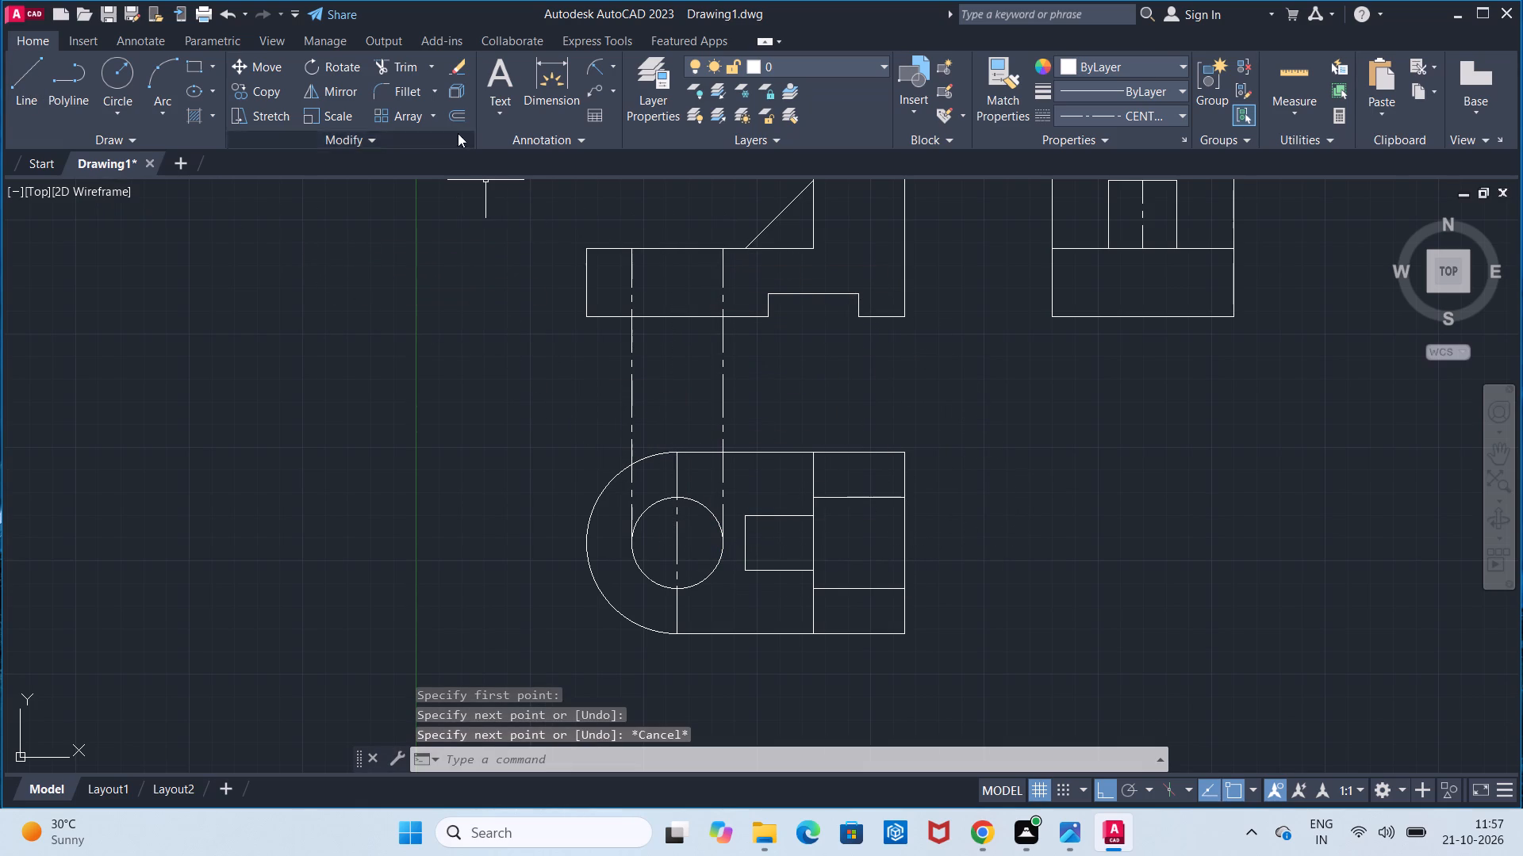
Trim the hole's two projection lines between the front and top views and inside the top view.
left_click(412, 75)
left_click_drag(489, 391, 761, 413)
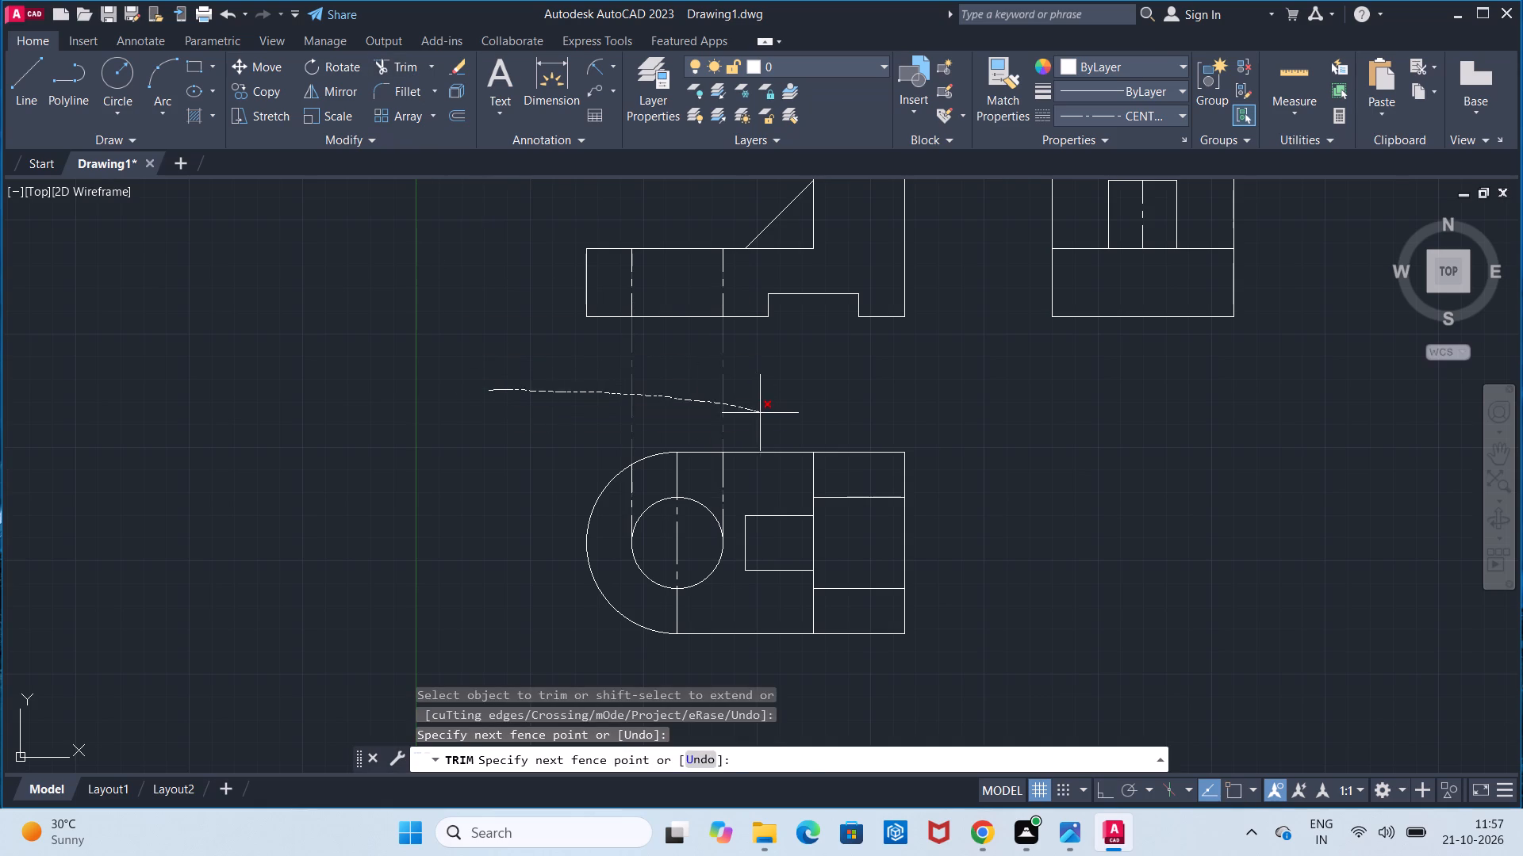
left_click_drag(761, 413, 761, 413)
left_click(726, 487)
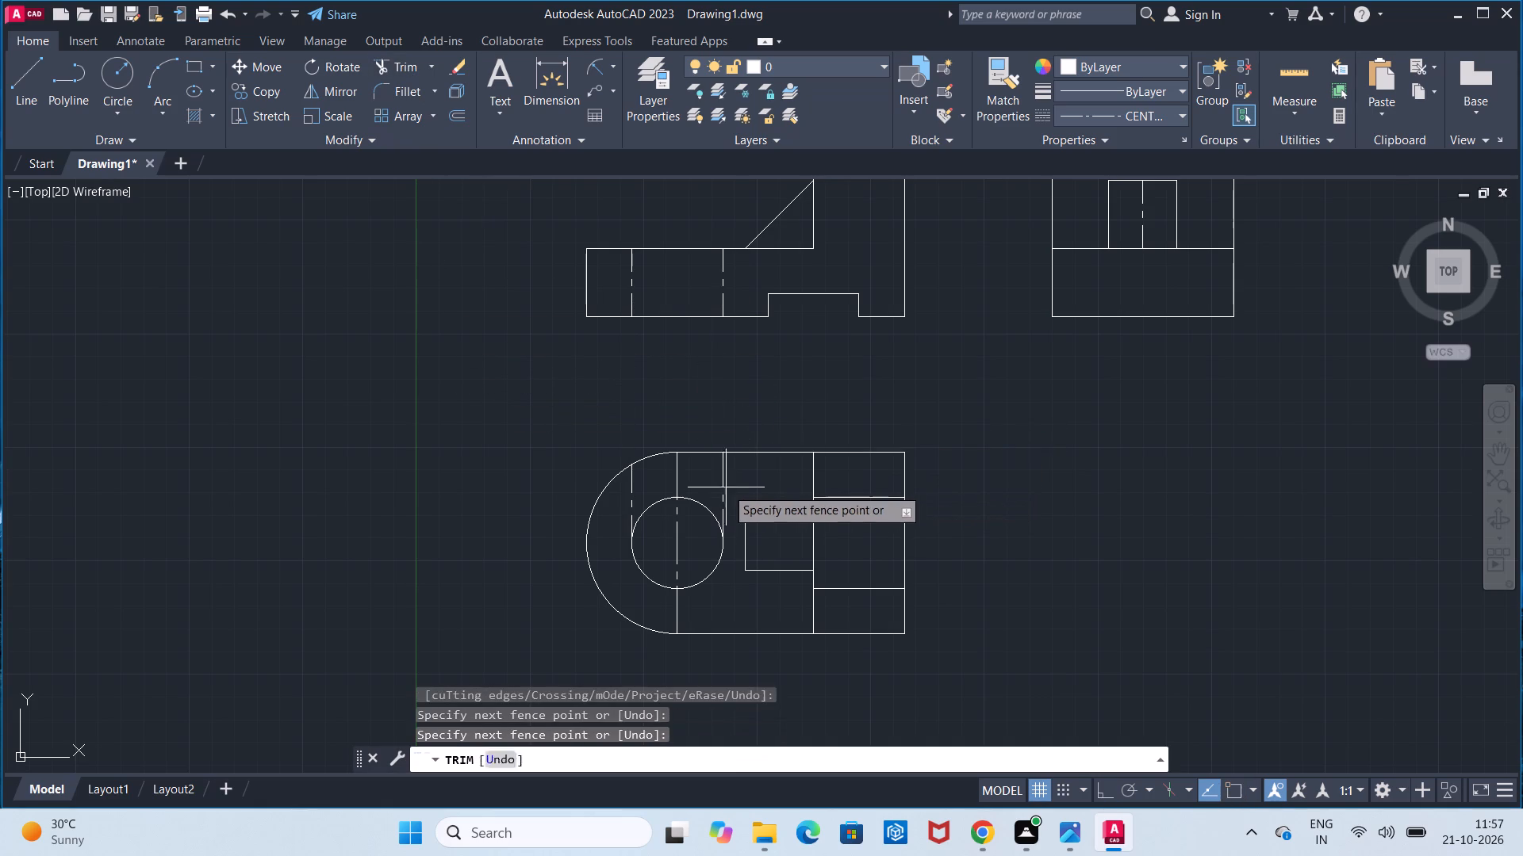
left_click(719, 493)
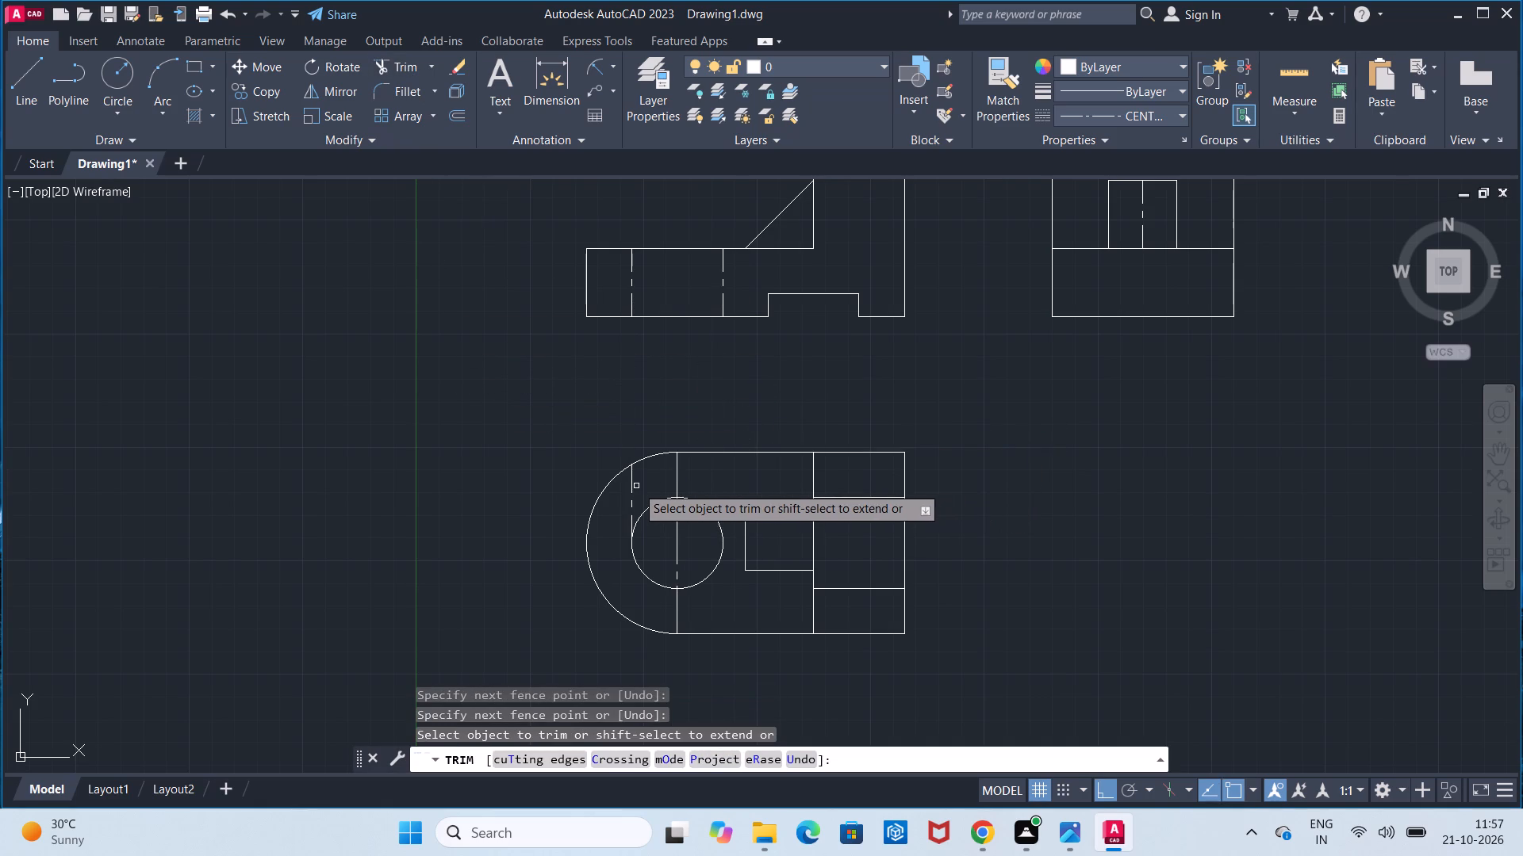
left_click(633, 487)
key("Escape")
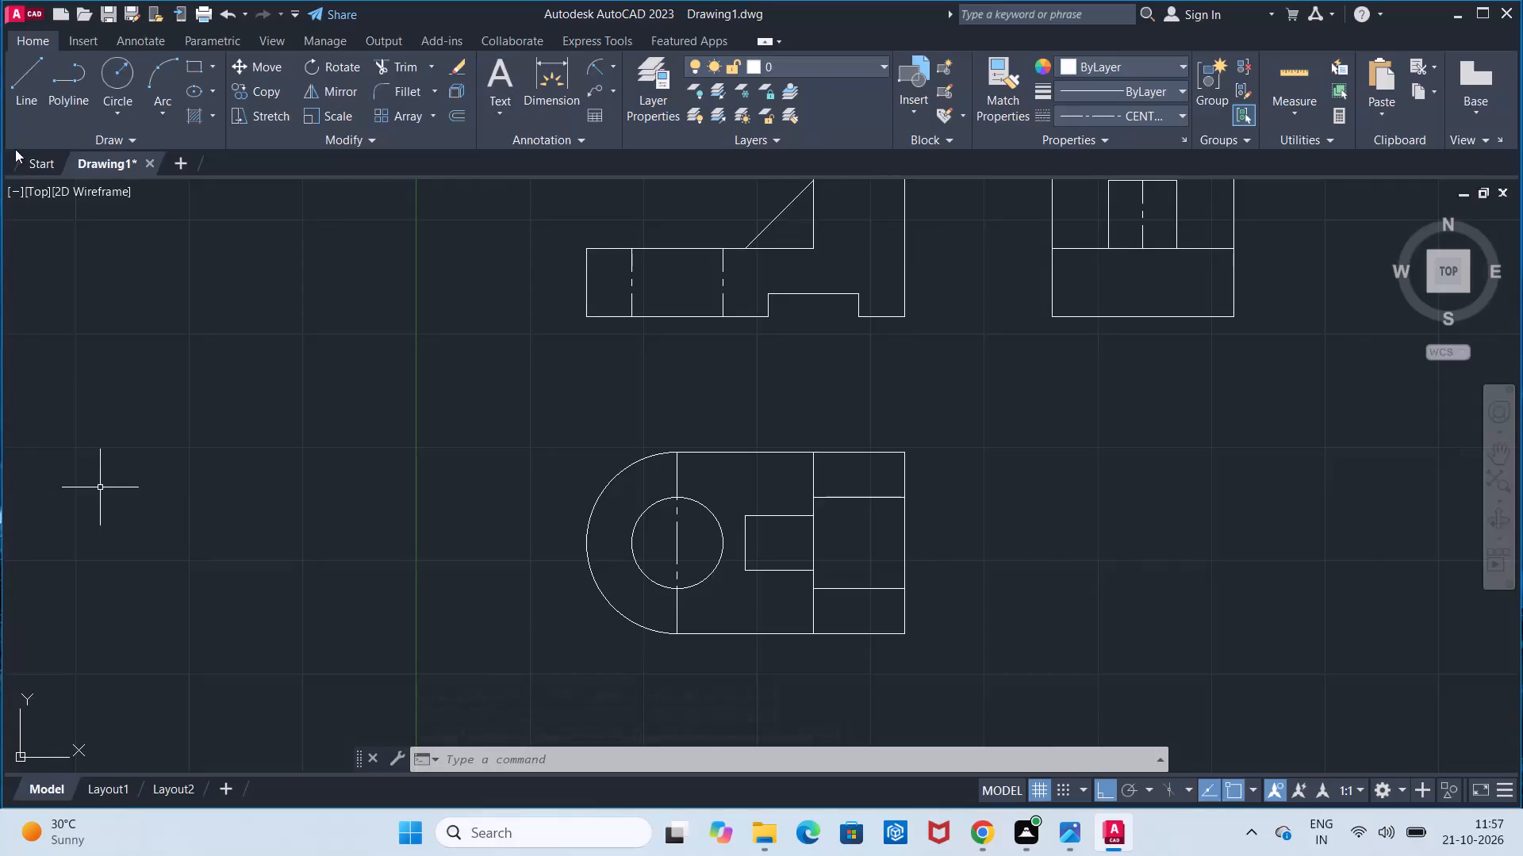
Draw a vertical centre line from the top of the top view's arc up to the top edge of the front view's base.
left_click(29, 120)
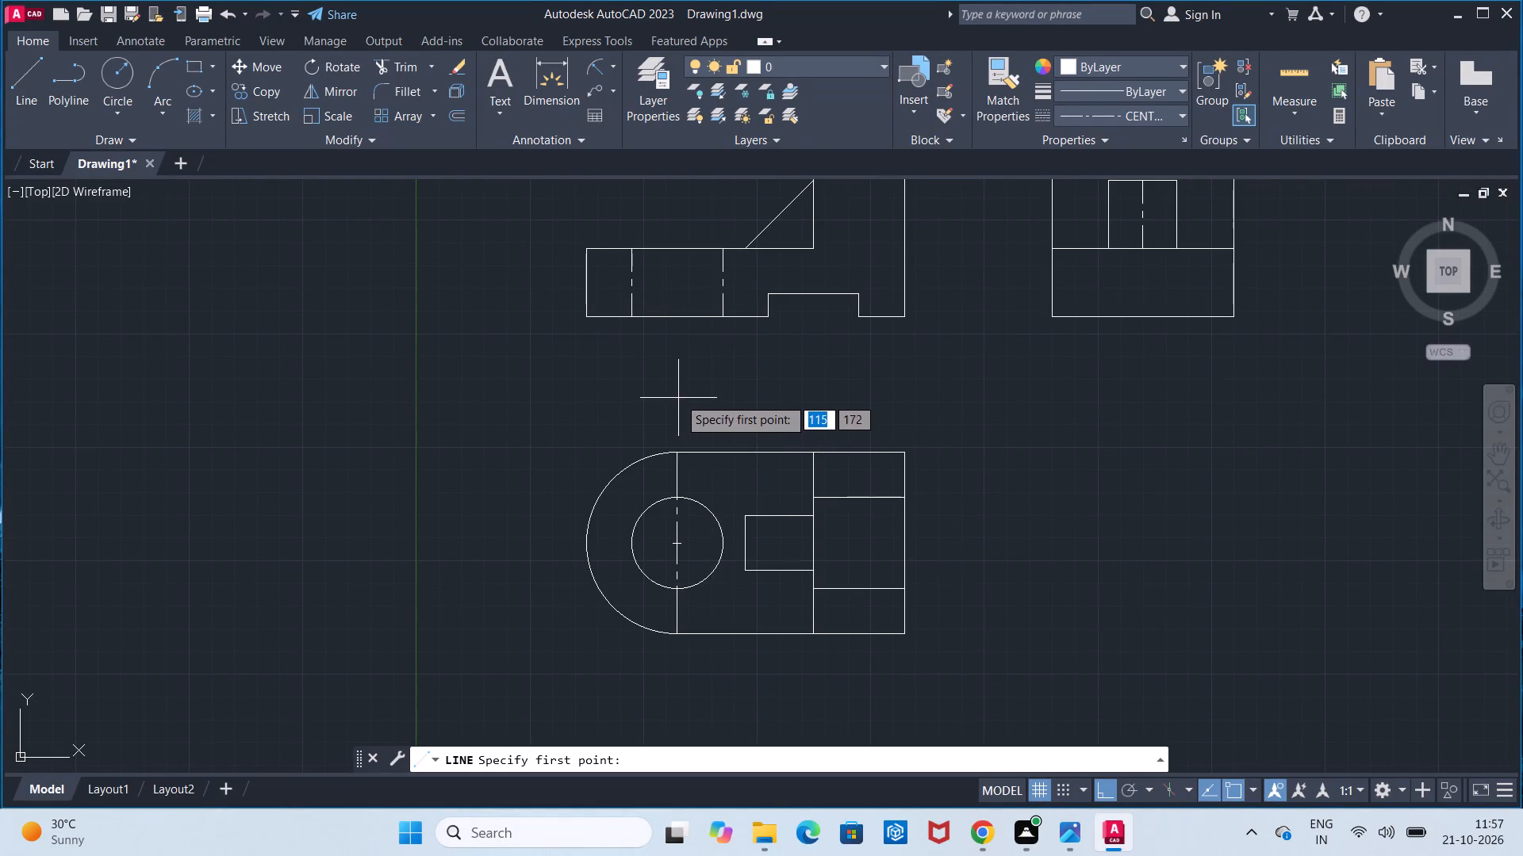
left_click(677, 455)
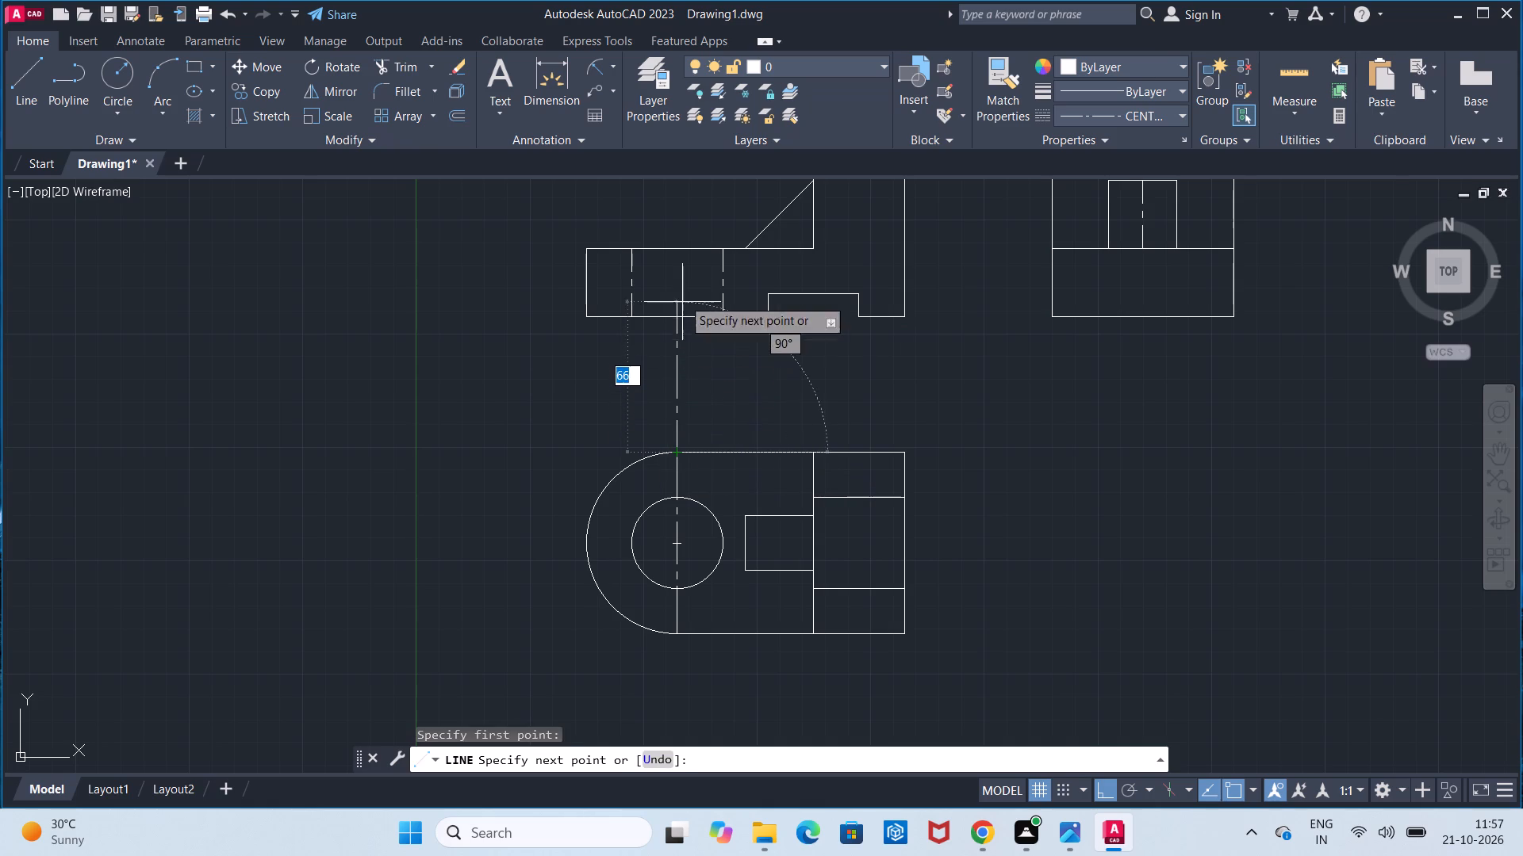
left_click(680, 249)
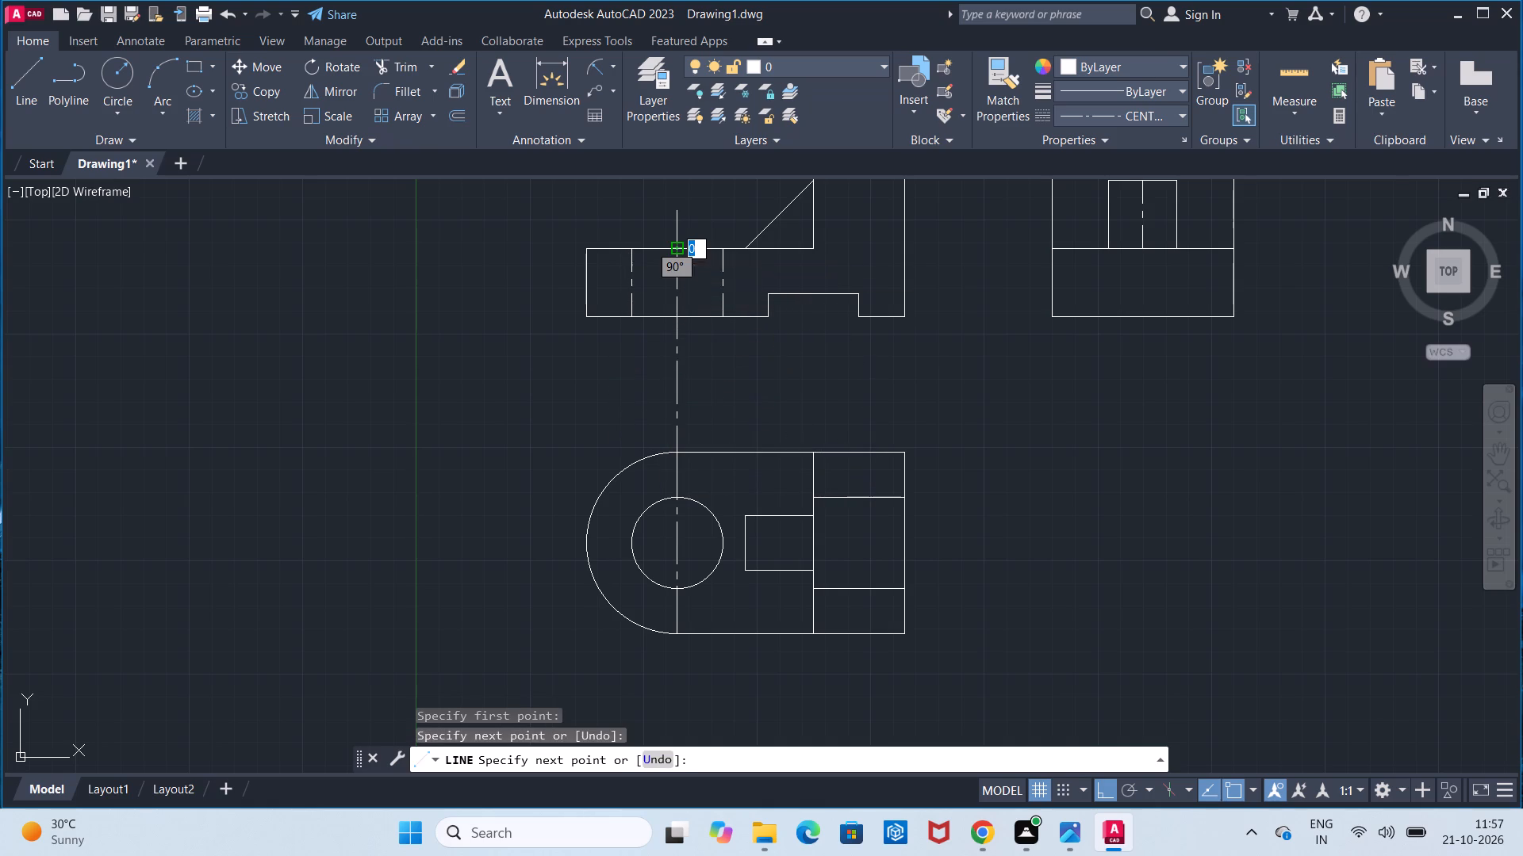
key("Escape")
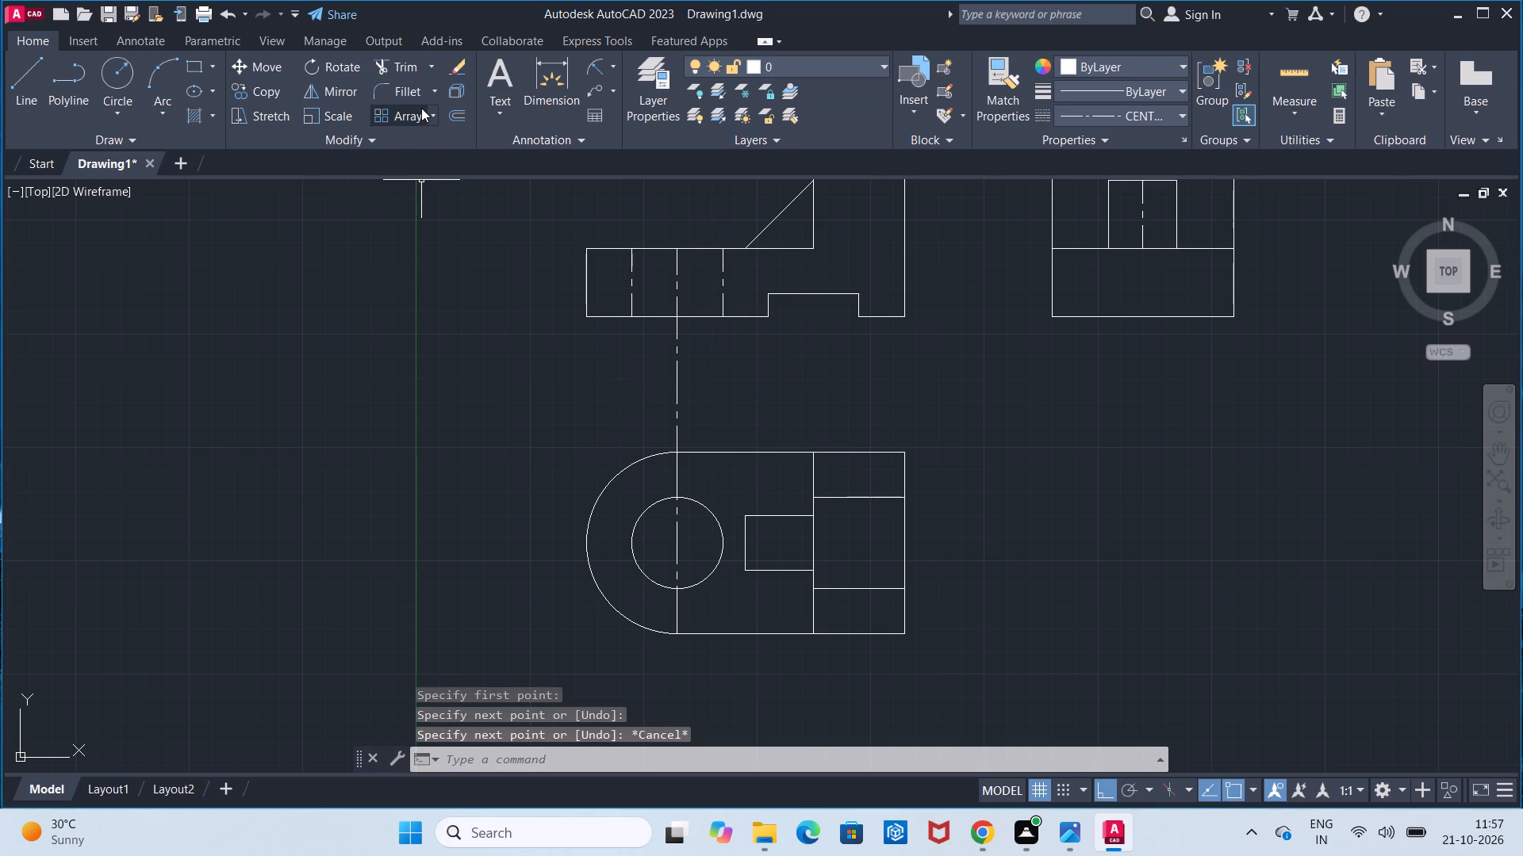
Trim the hole's centre line in the gap between the front and top views.
left_click(416, 78)
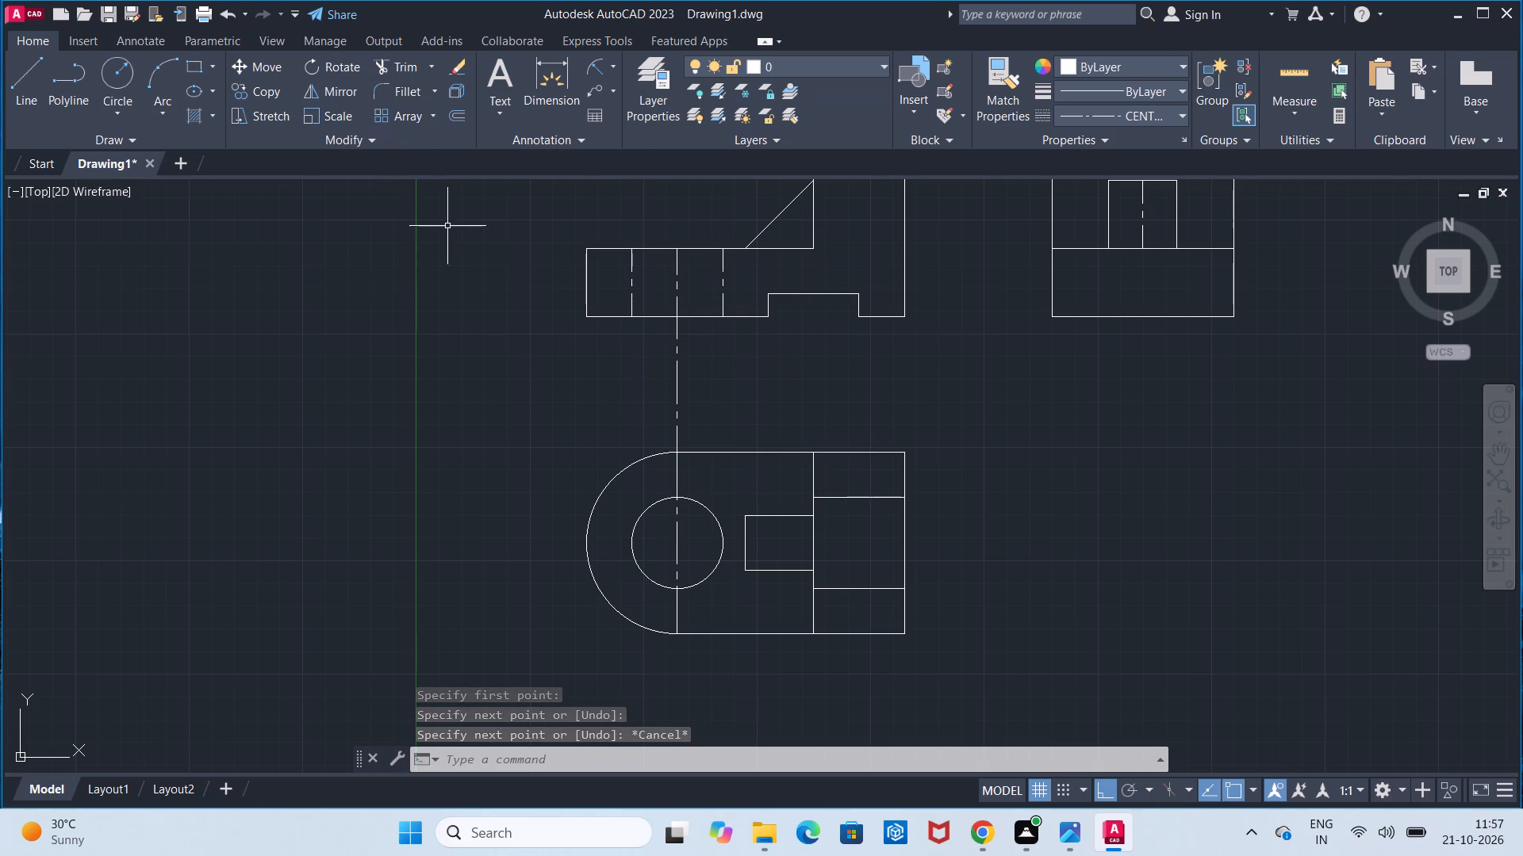
left_click_drag(599, 361, 719, 399)
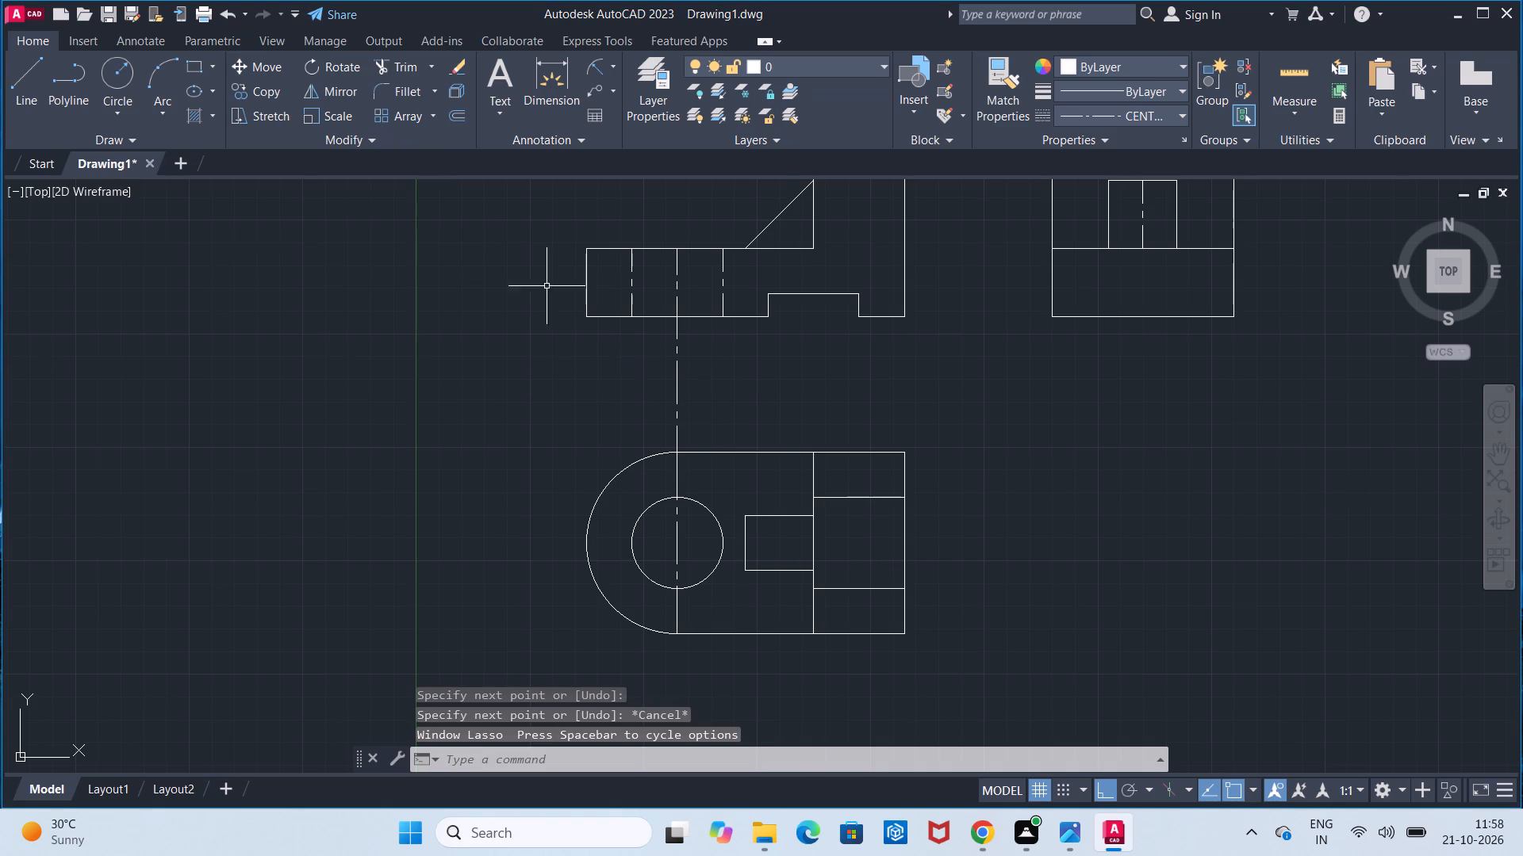
left_click(380, 71)
left_click_drag(551, 399, 805, 417)
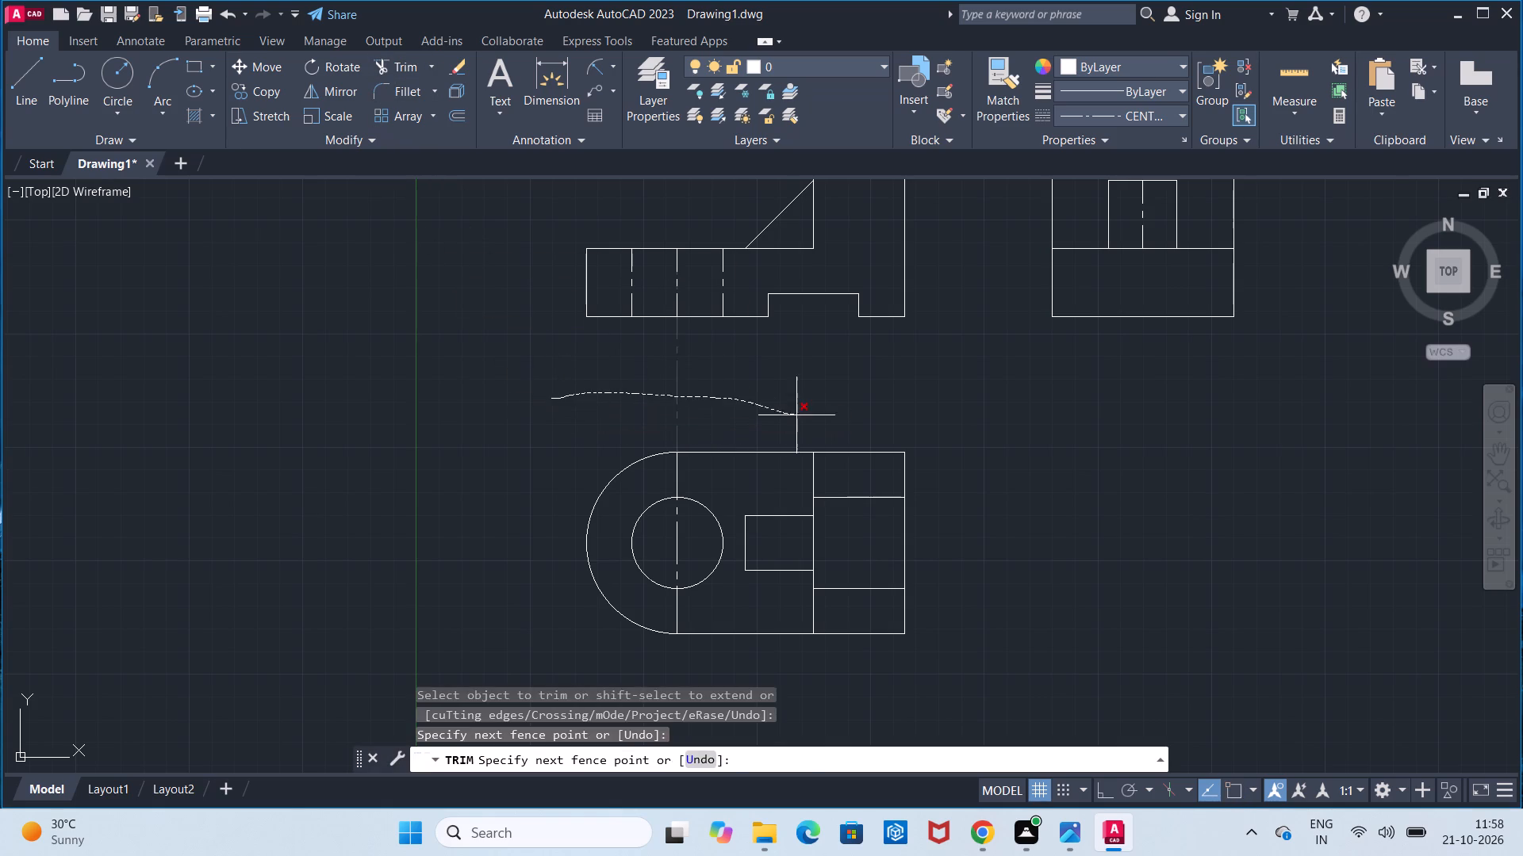
left_click_drag(805, 417, 813, 418)
key("Escape")
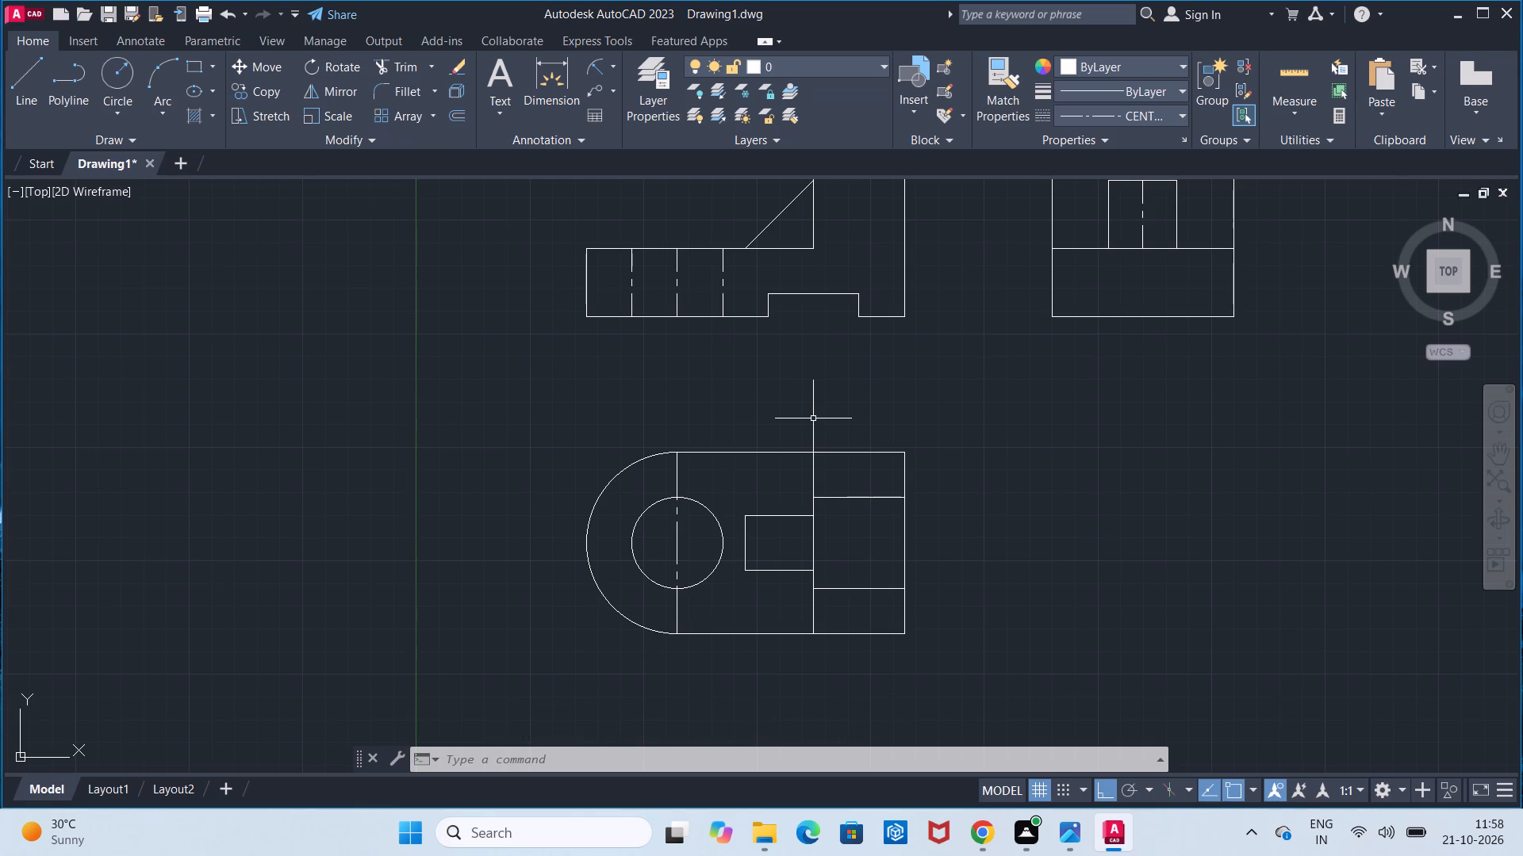
Select all the linework of the three views and apply Join to it.
scroll(813, 418, "down", 2)
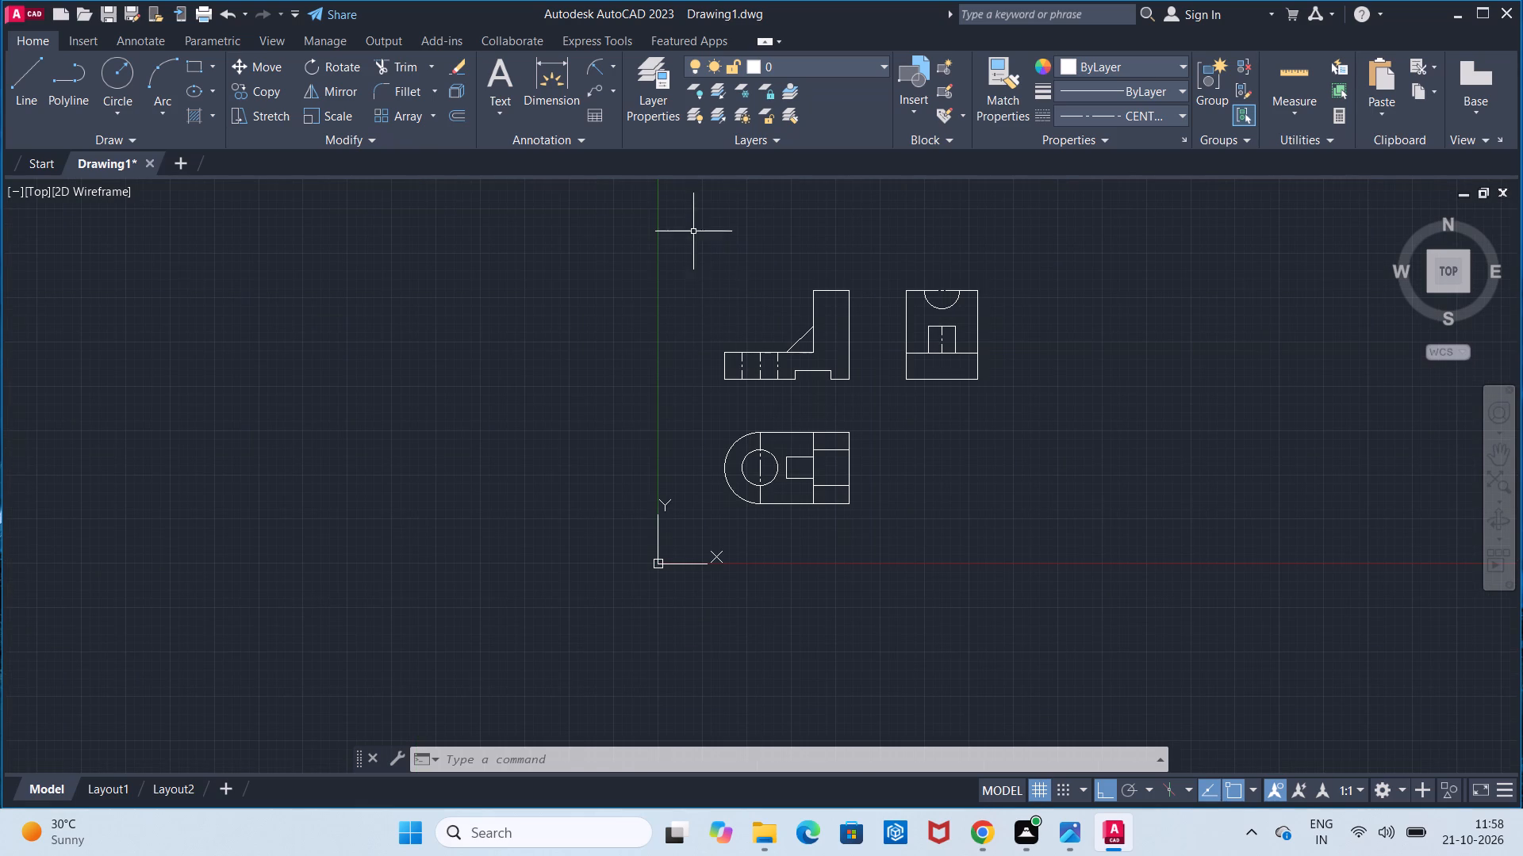
left_click(689, 225)
left_click(991, 529)
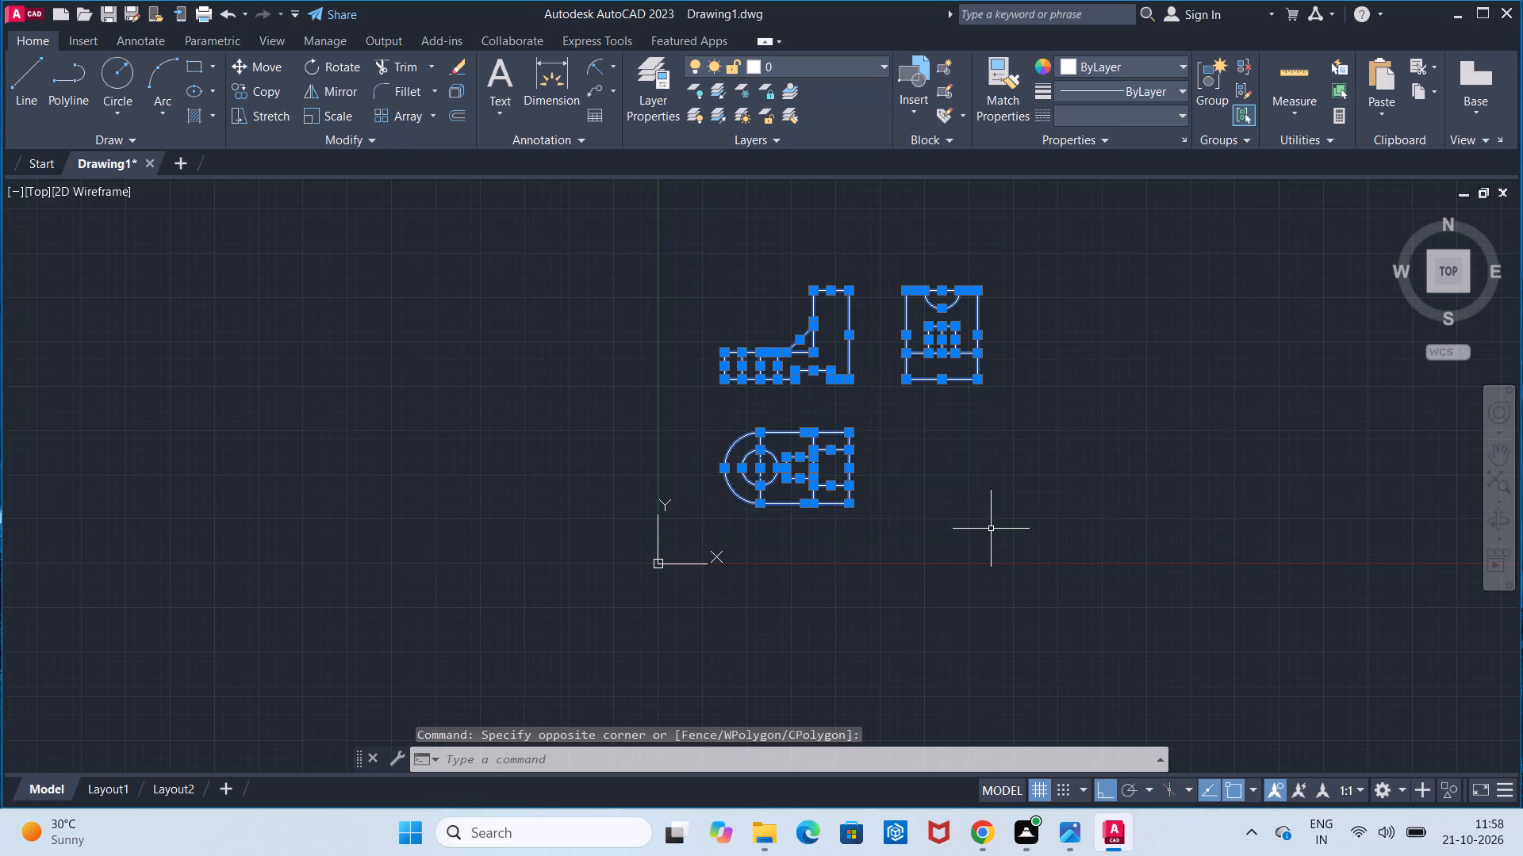
type("lo")
key("BackSpace")
key("BackSpace")
type("jpo")
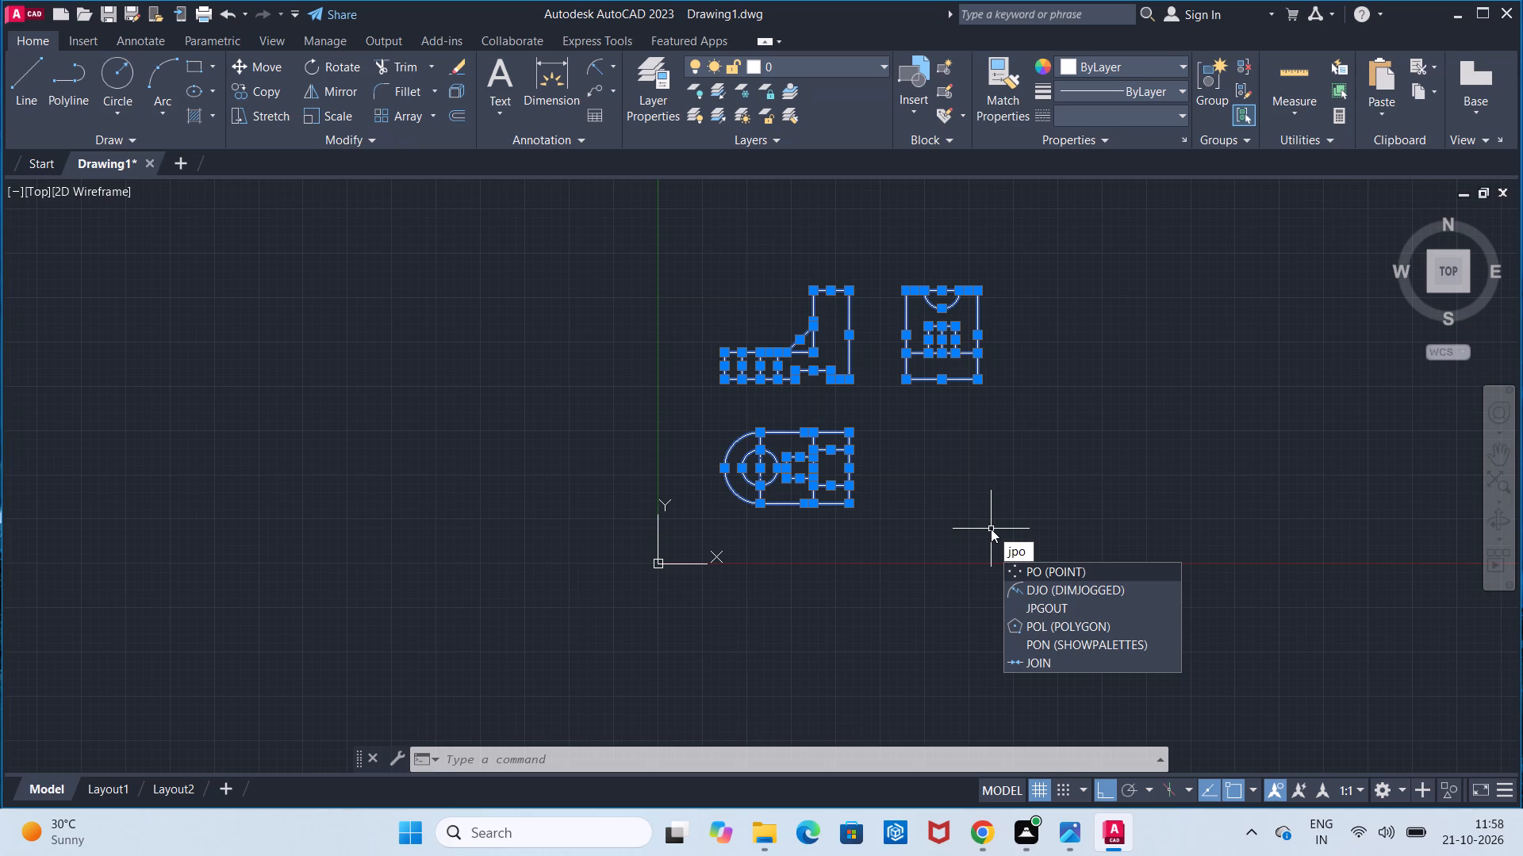
key("BackSpace")
key("BackSpace")
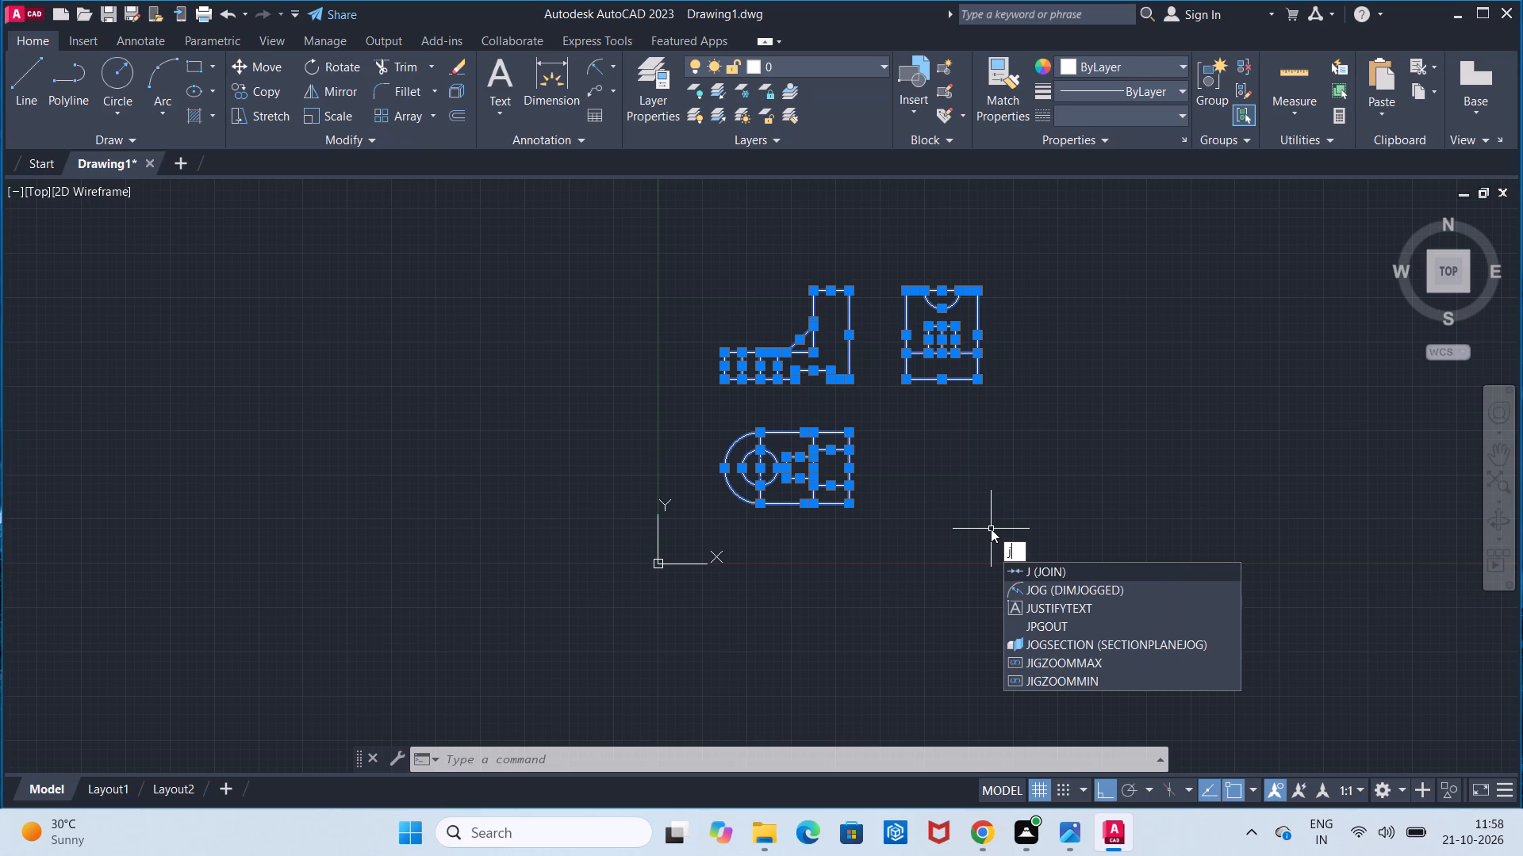
left_click(1145, 567)
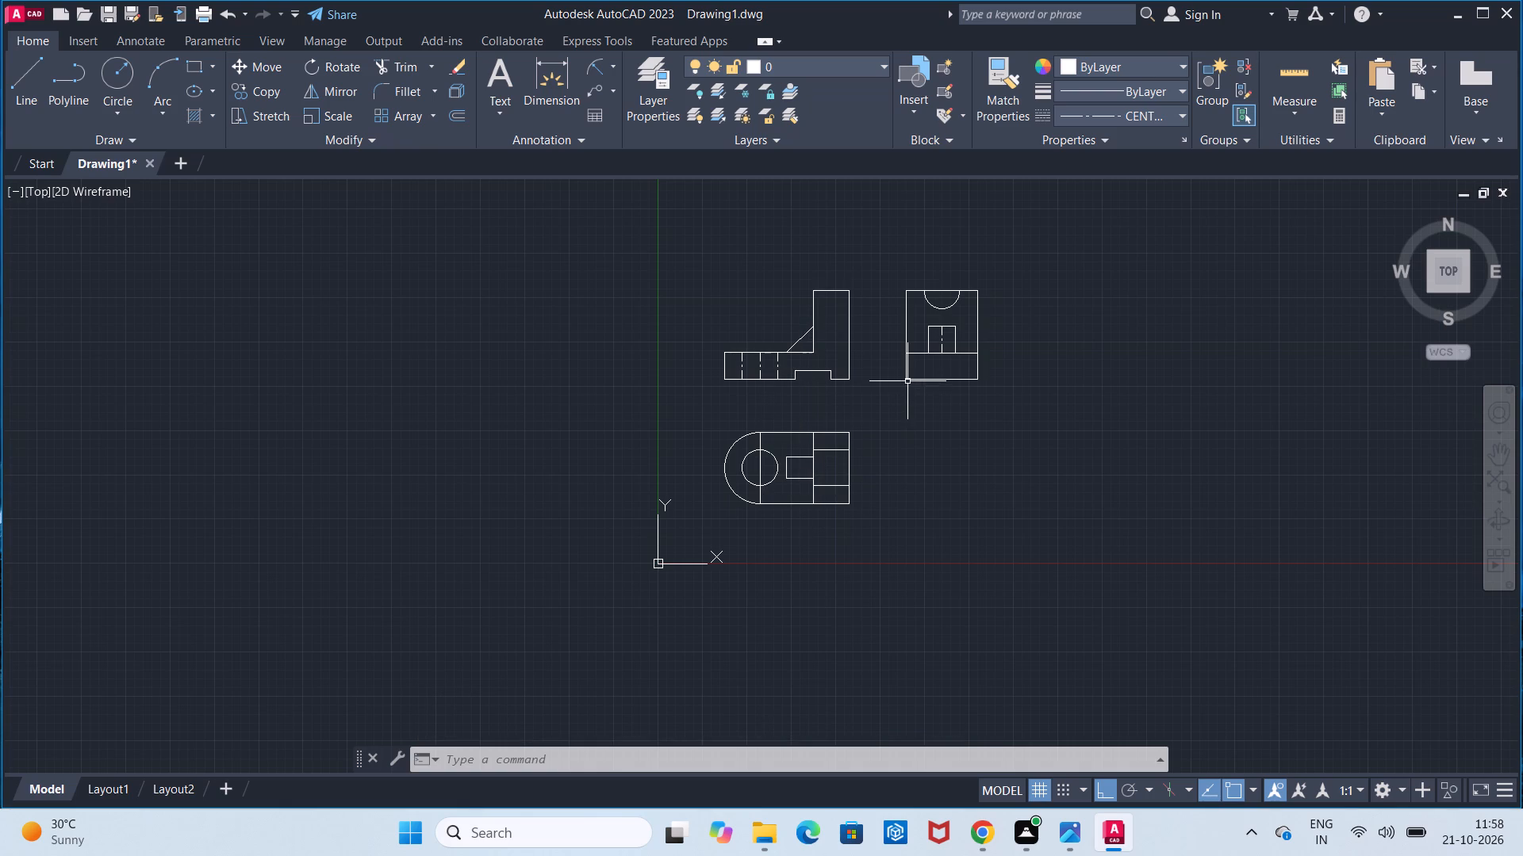
Add a linear dimension below the front view for the bottom edge from the base's rounded-end side to the notch.
scroll(924, 298, "up", 3)
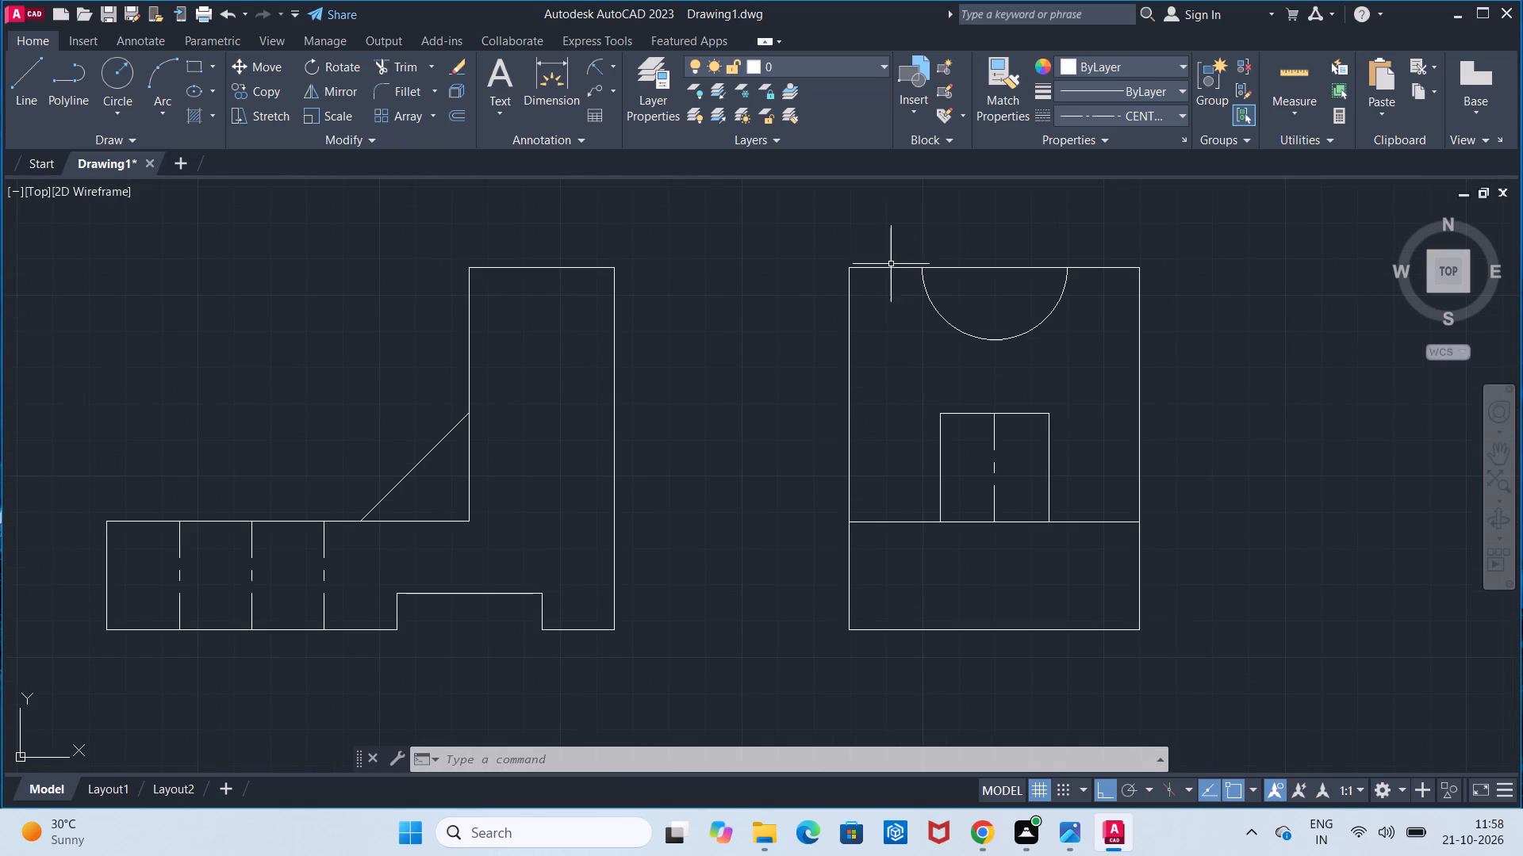
scroll(835, 331, "down", 1)
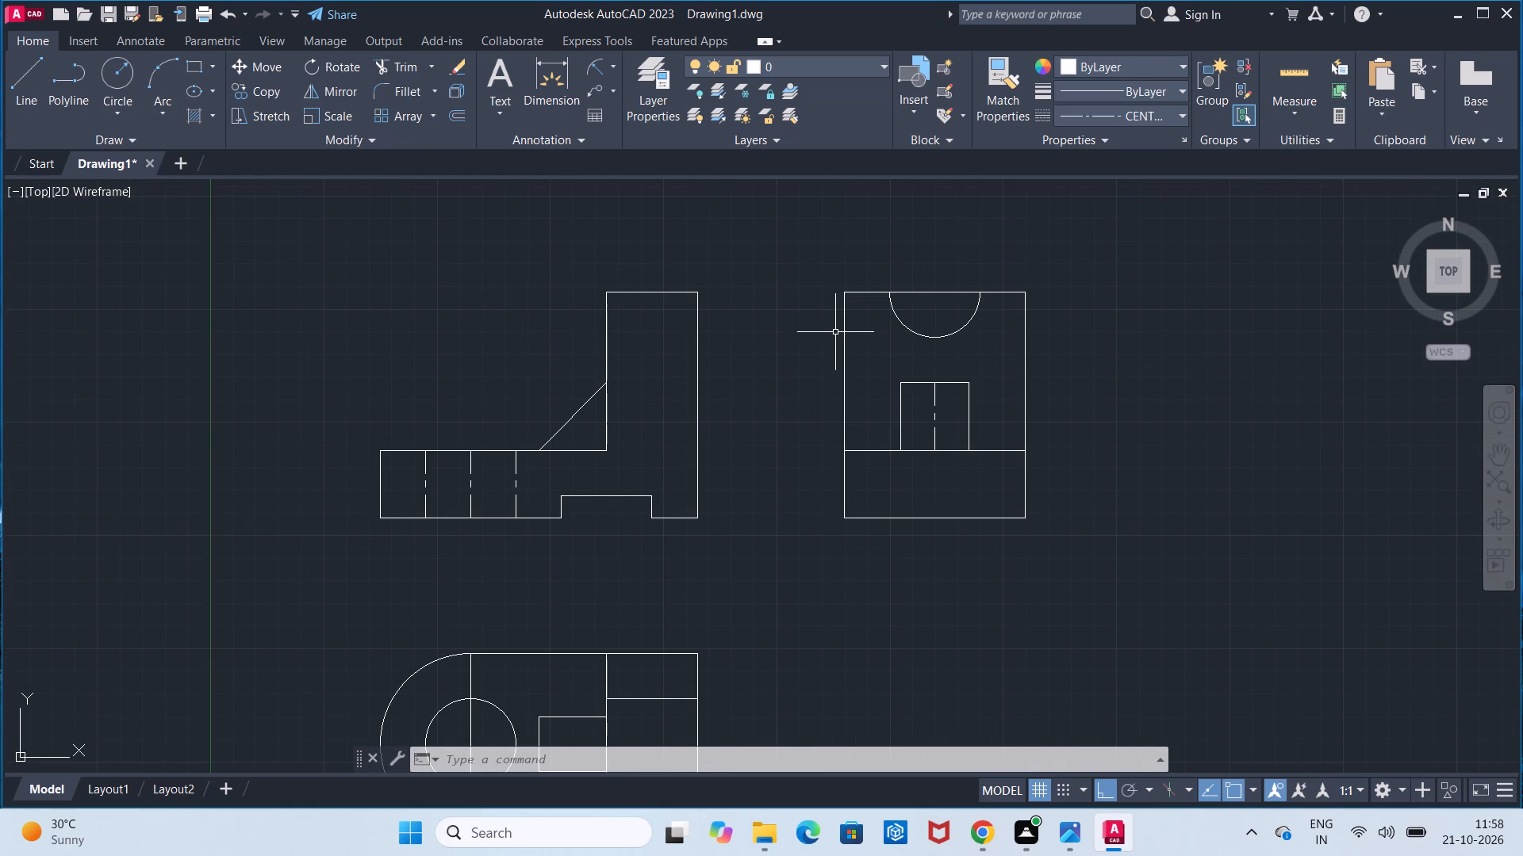
left_click(617, 73)
left_click(623, 103)
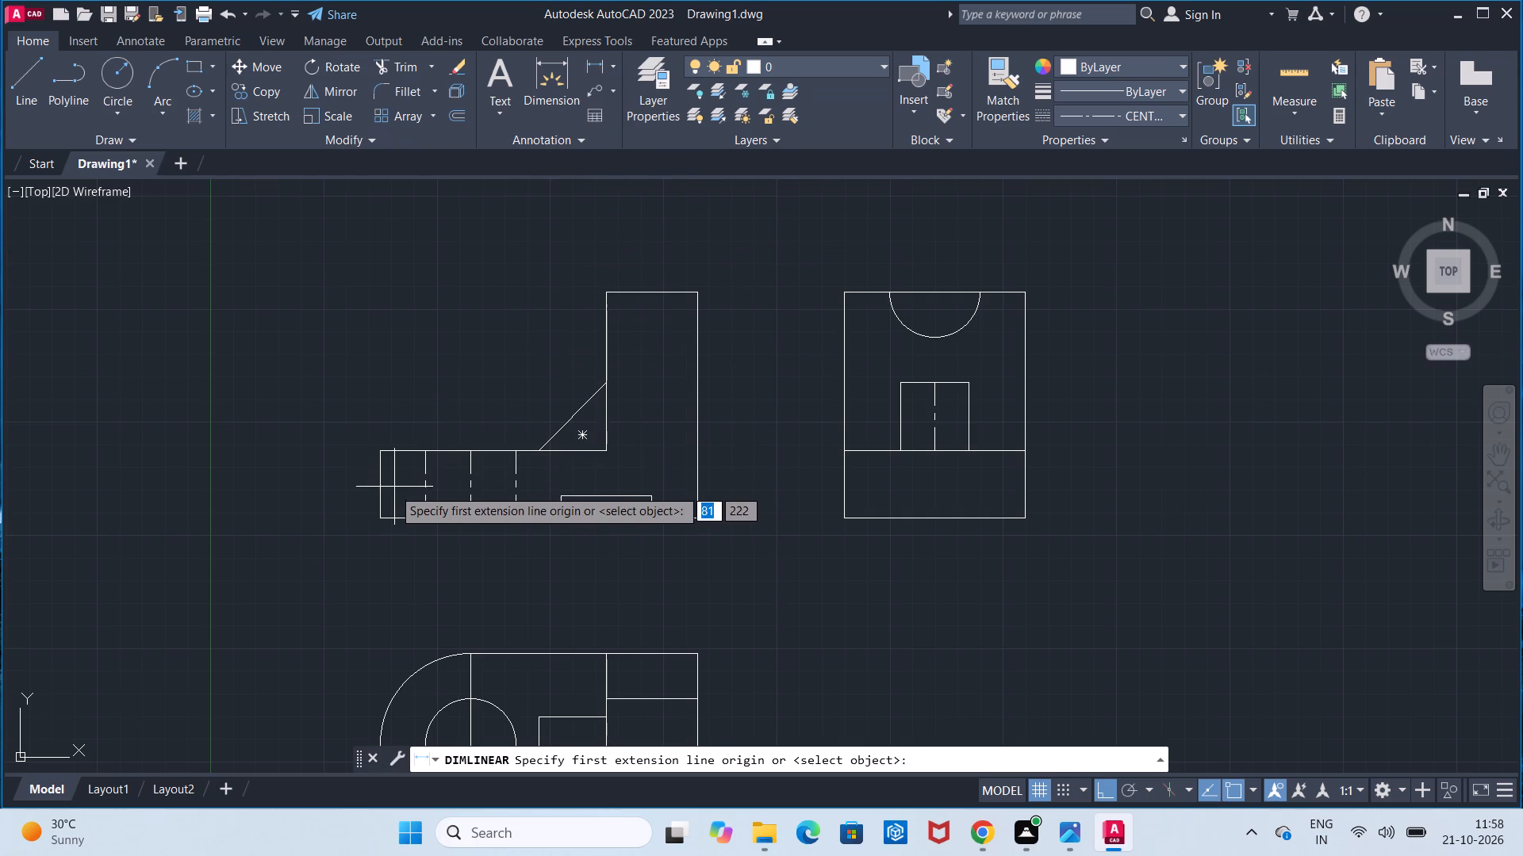
left_click(382, 517)
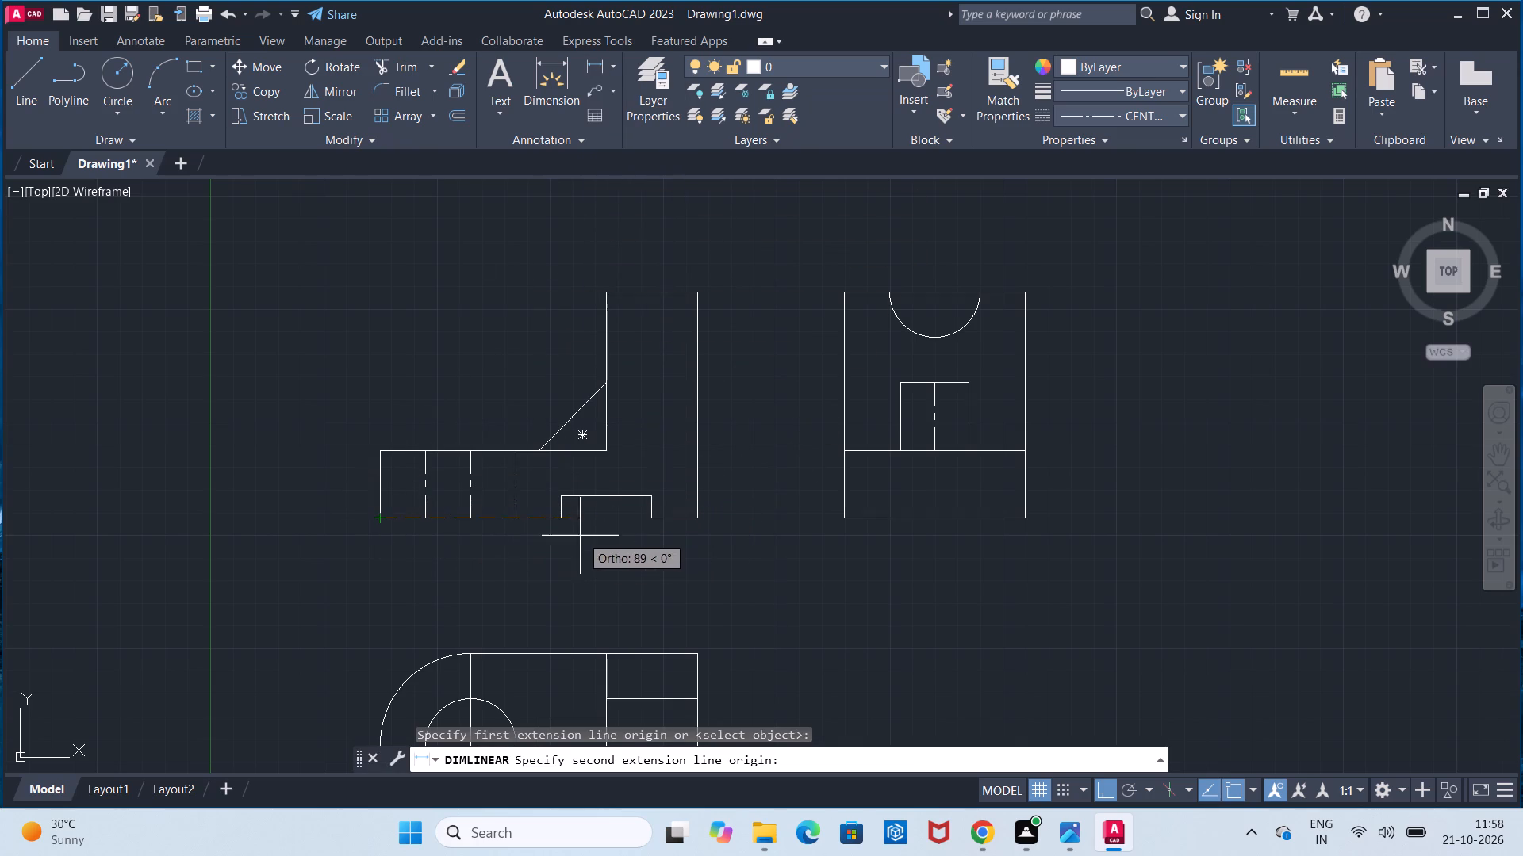
left_click(562, 527)
left_click(555, 557)
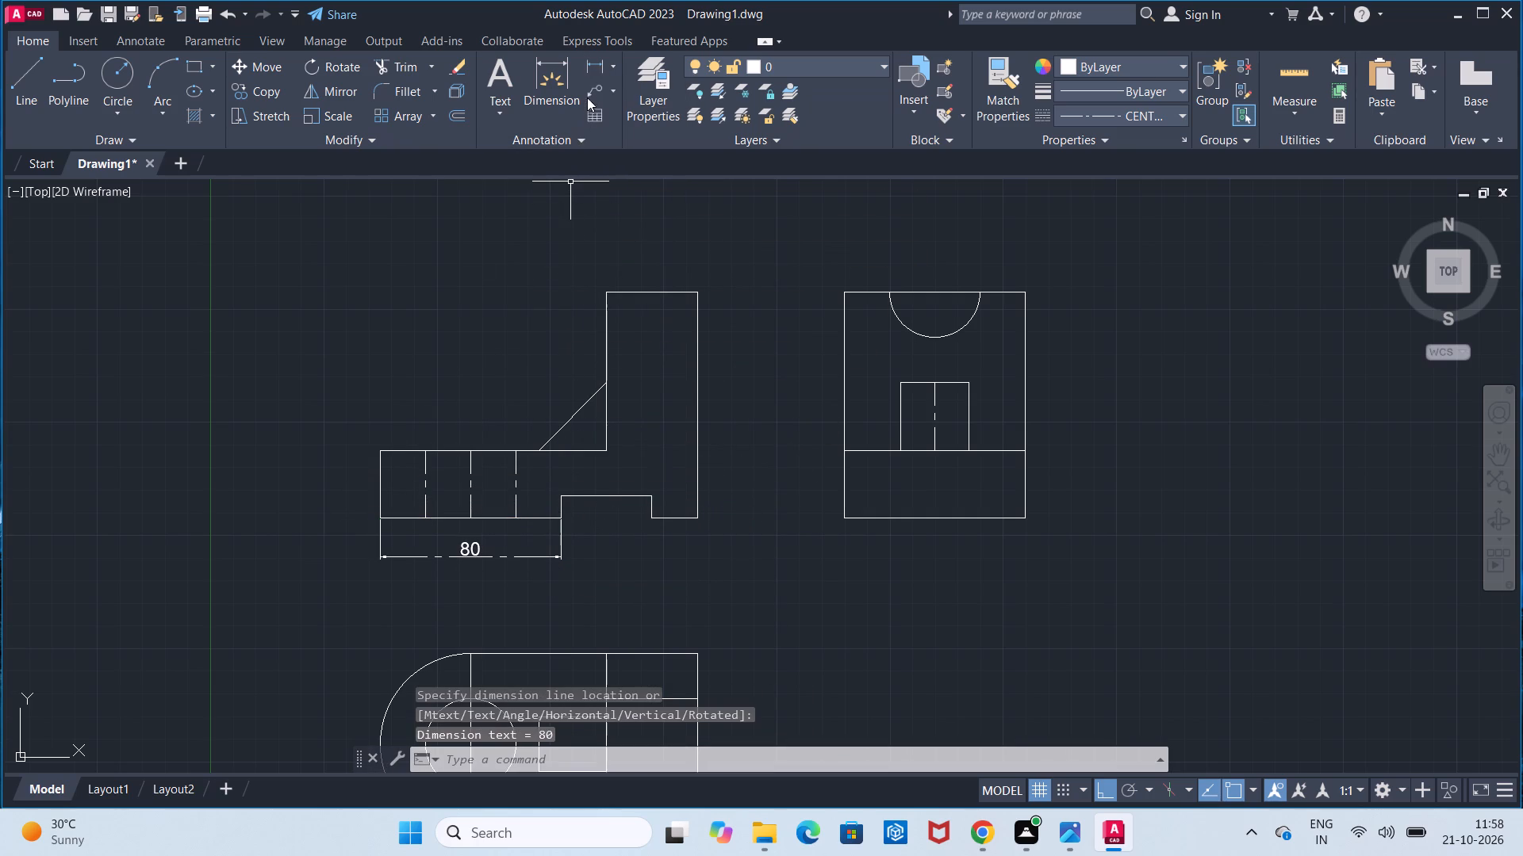
Add linear dimensions below the front view for the notch width and the short foot beyond it.
left_click(592, 71)
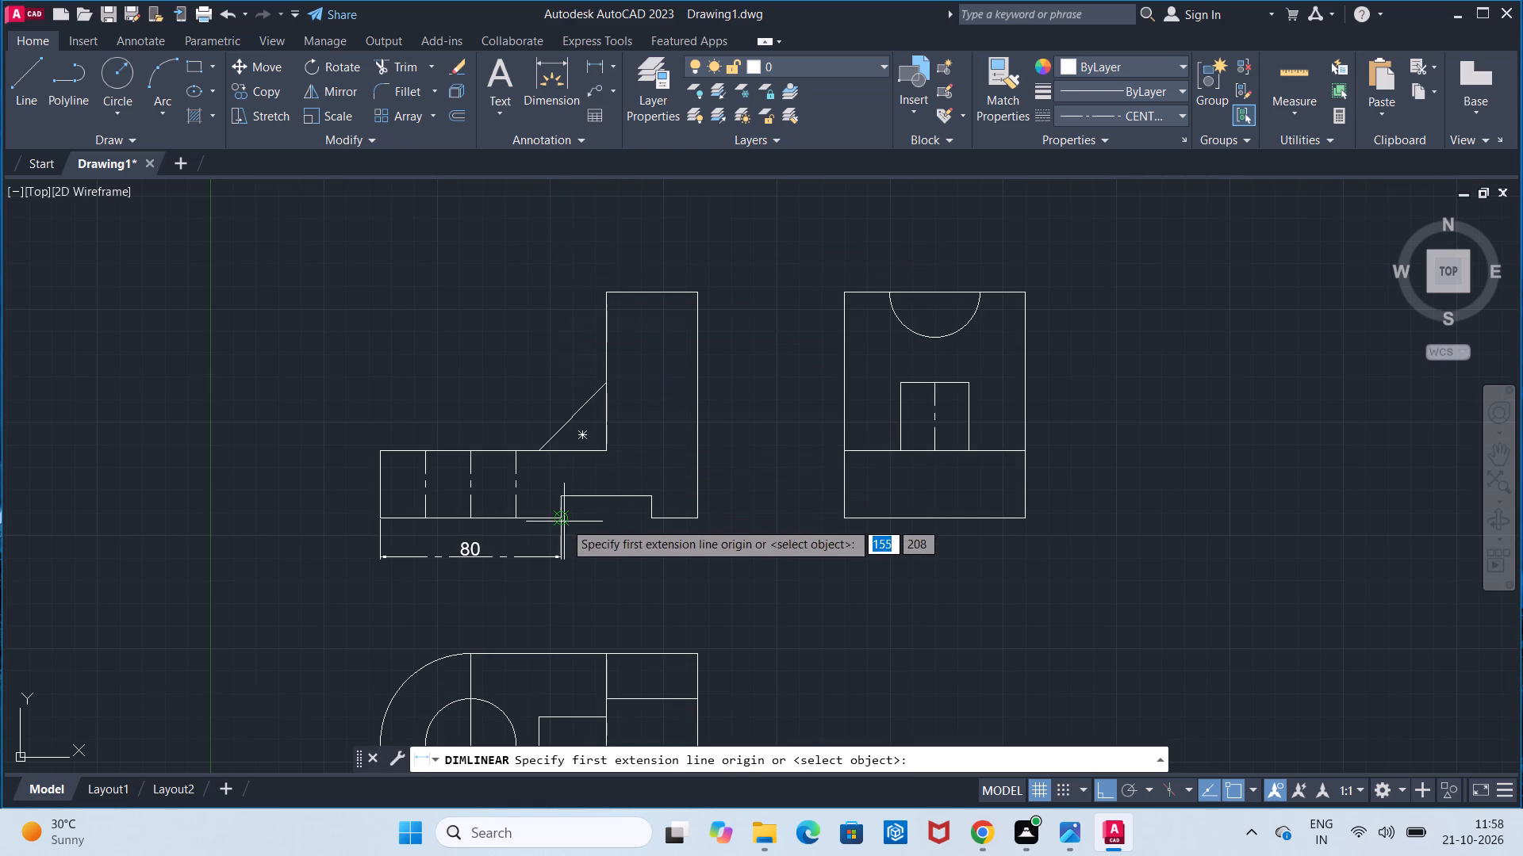
left_click(564, 522)
left_click(646, 522)
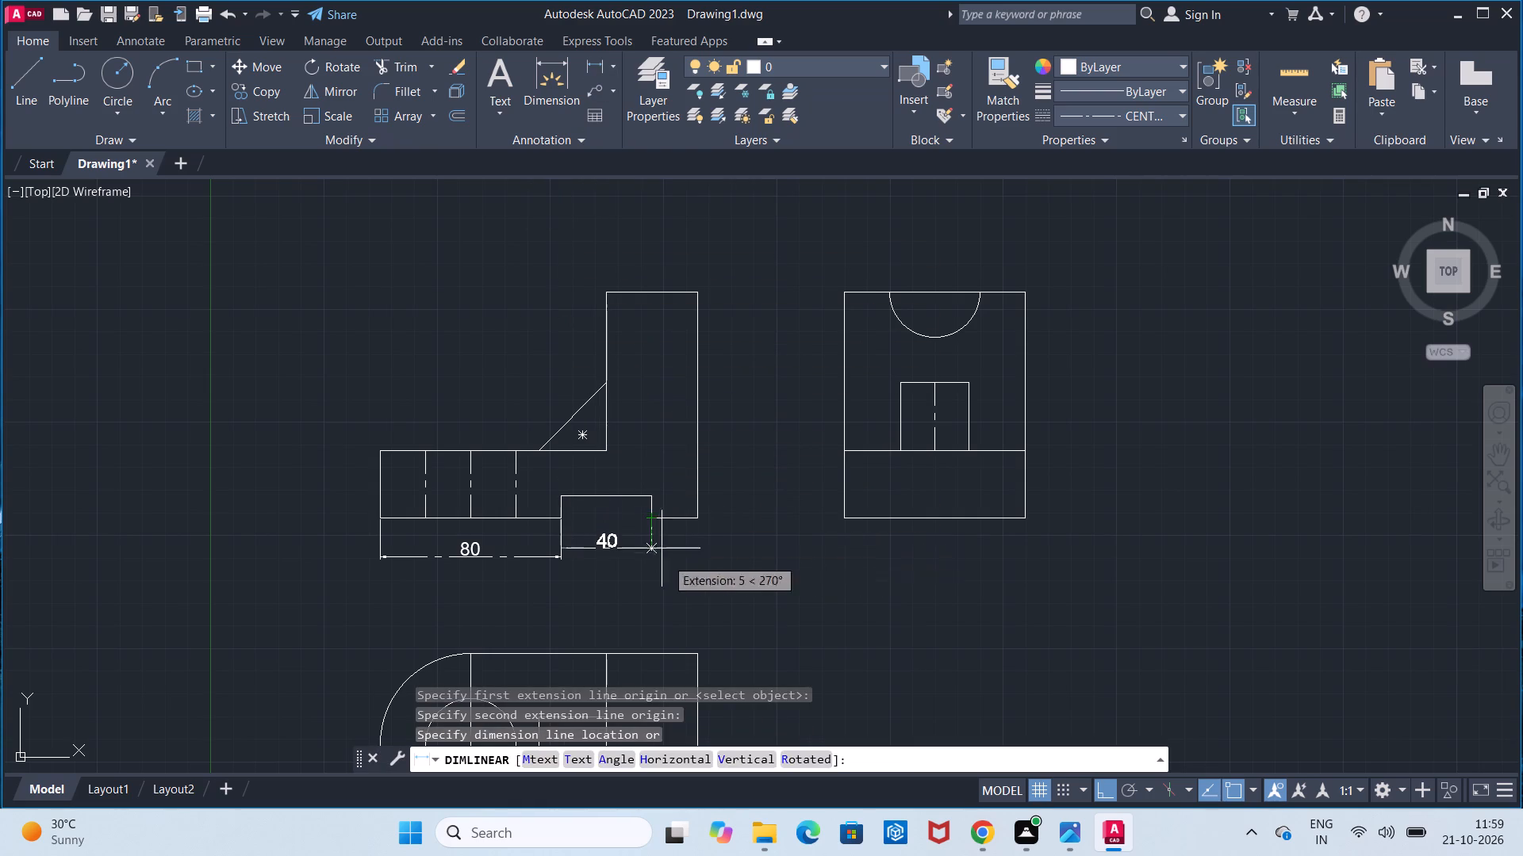
left_click(667, 561)
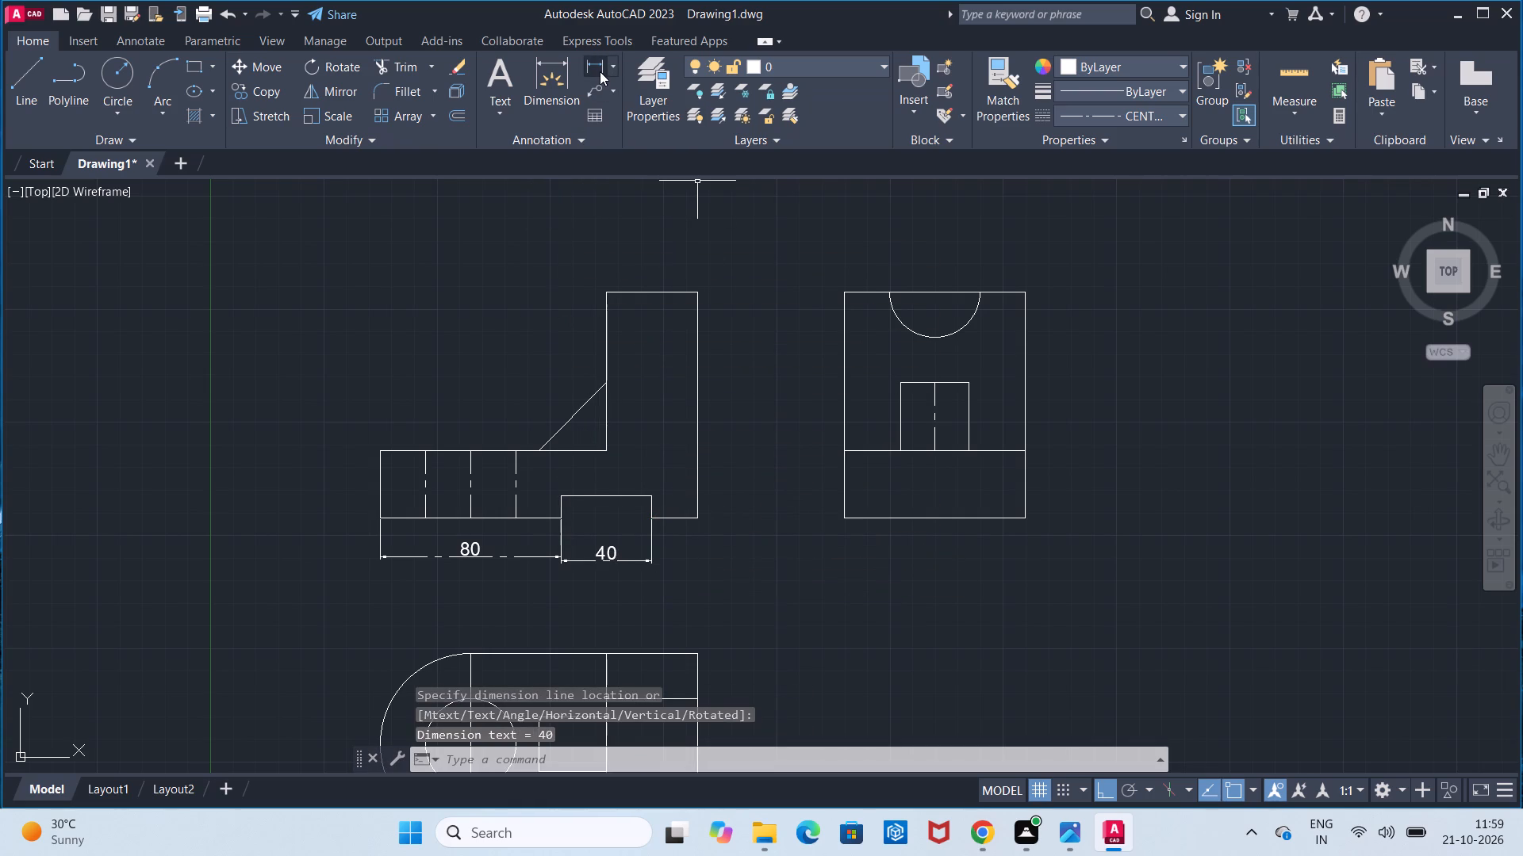
left_click(599, 71)
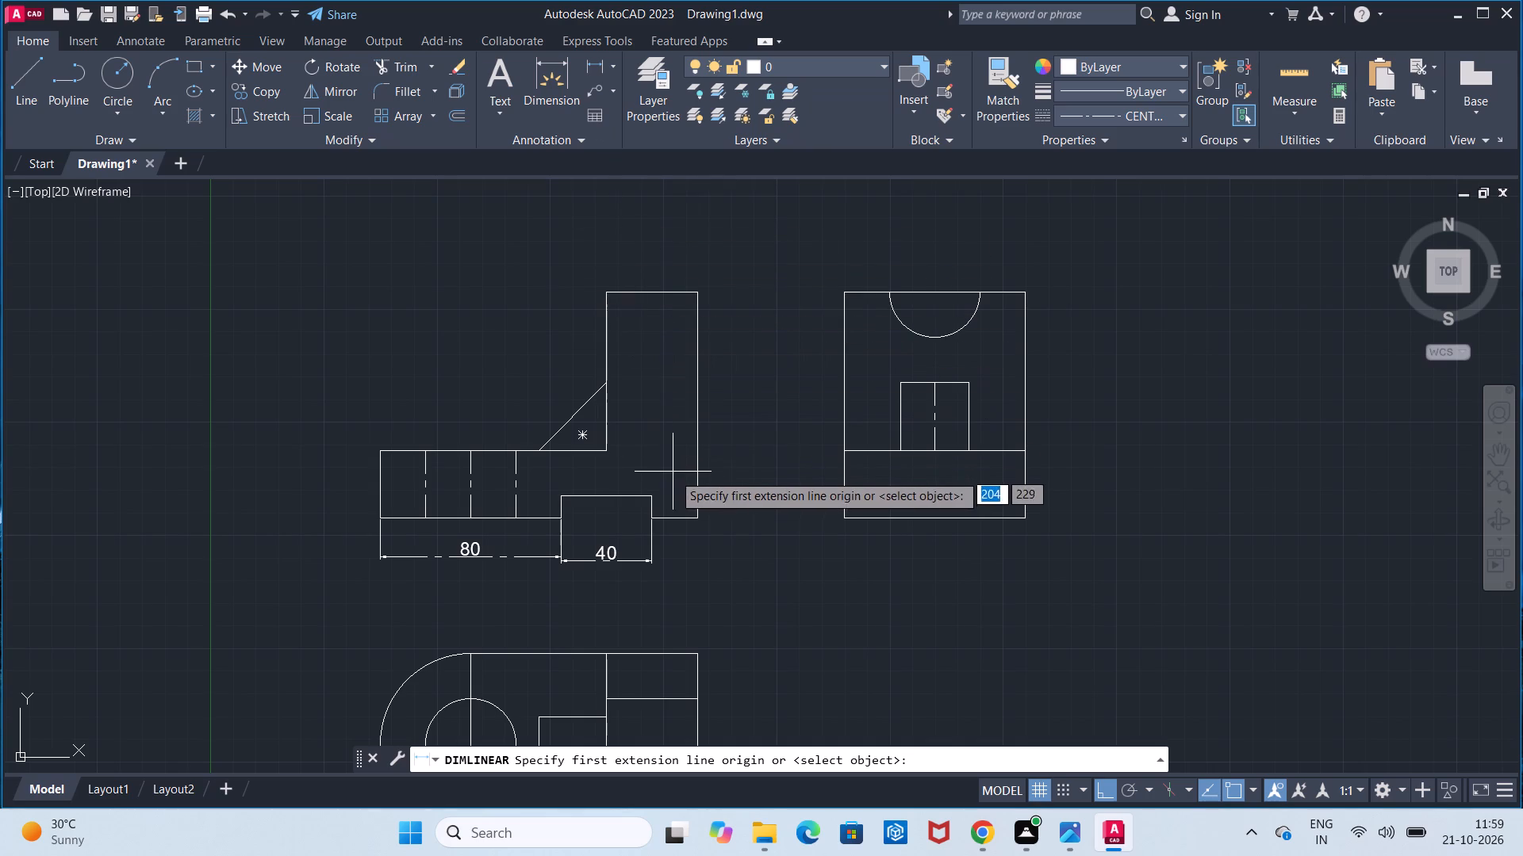
left_click(654, 514)
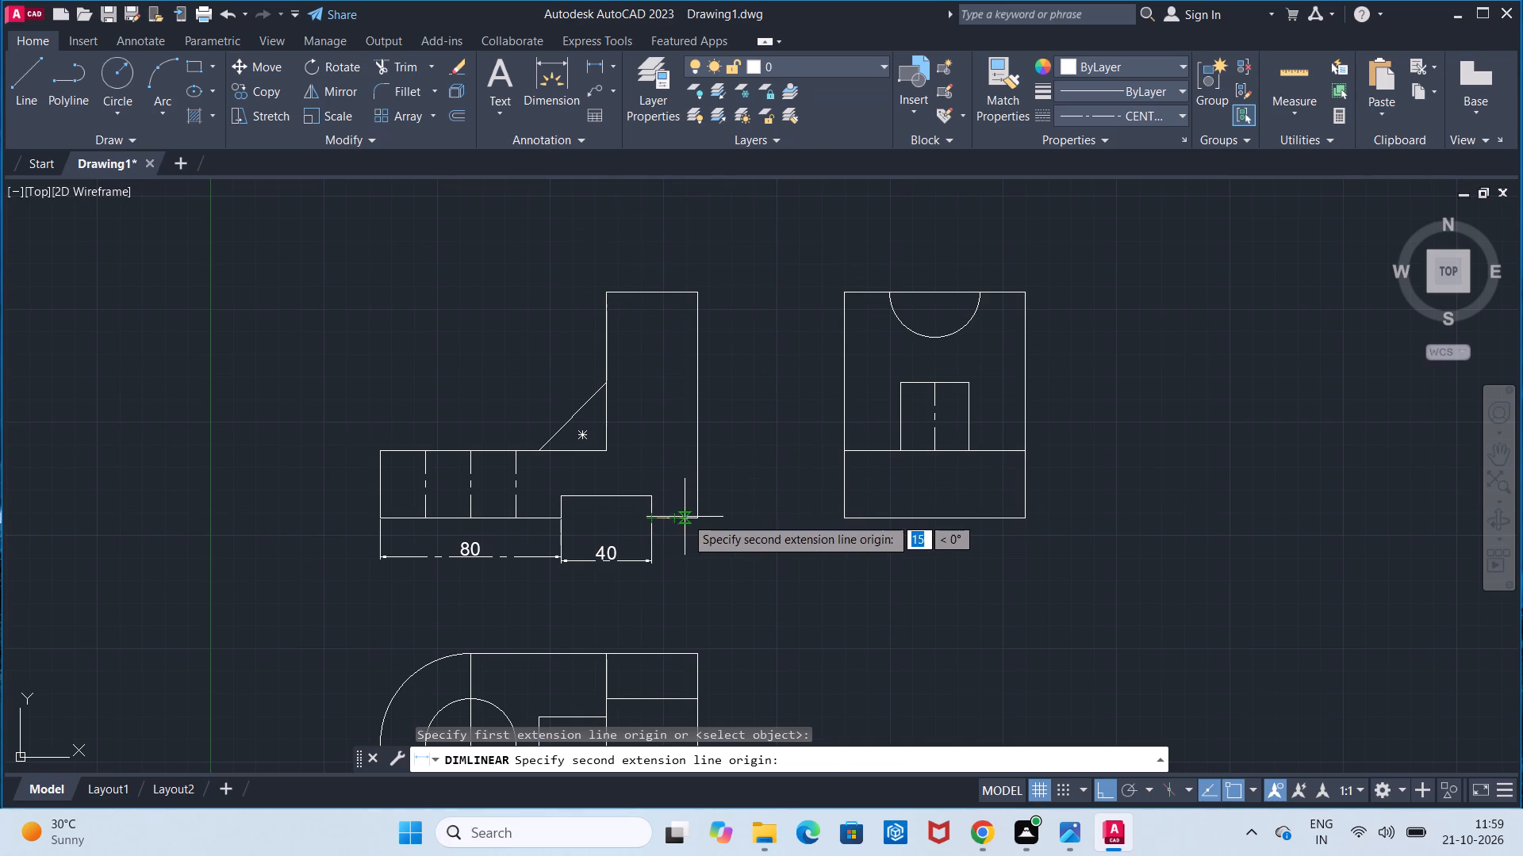
left_click(691, 517)
left_click(698, 569)
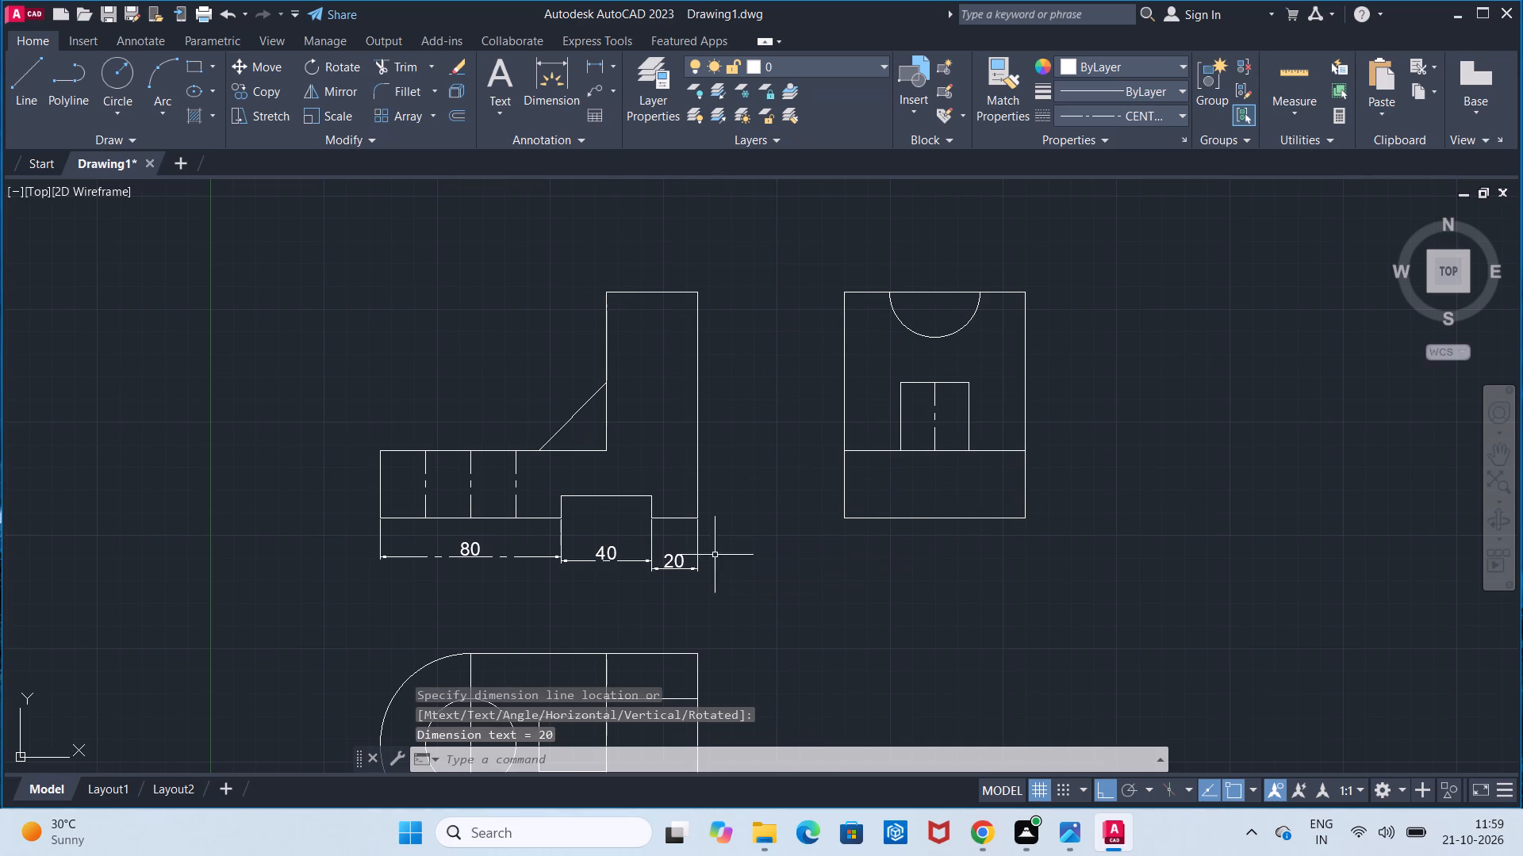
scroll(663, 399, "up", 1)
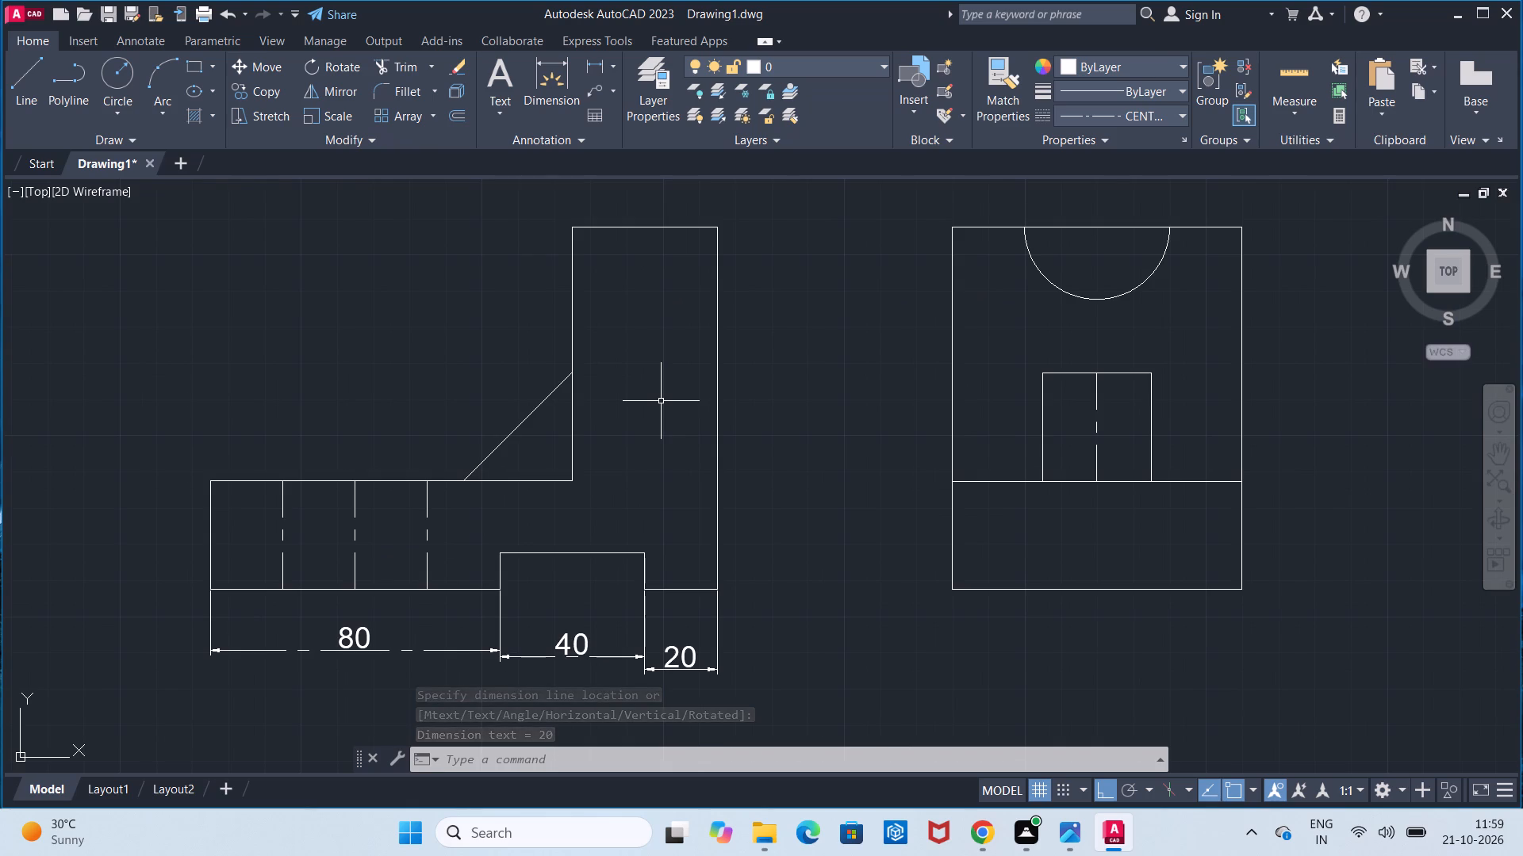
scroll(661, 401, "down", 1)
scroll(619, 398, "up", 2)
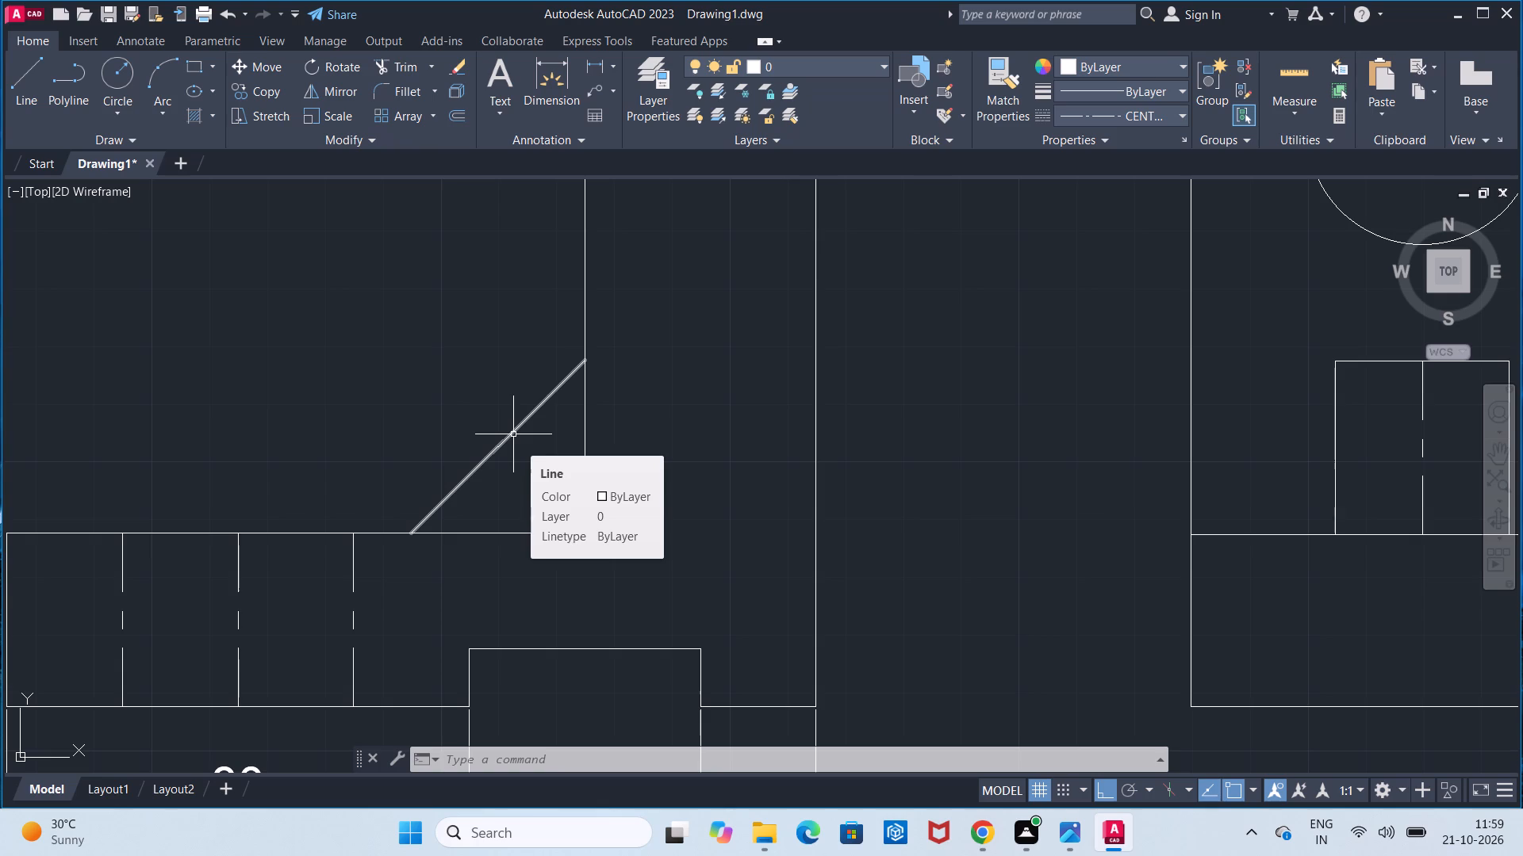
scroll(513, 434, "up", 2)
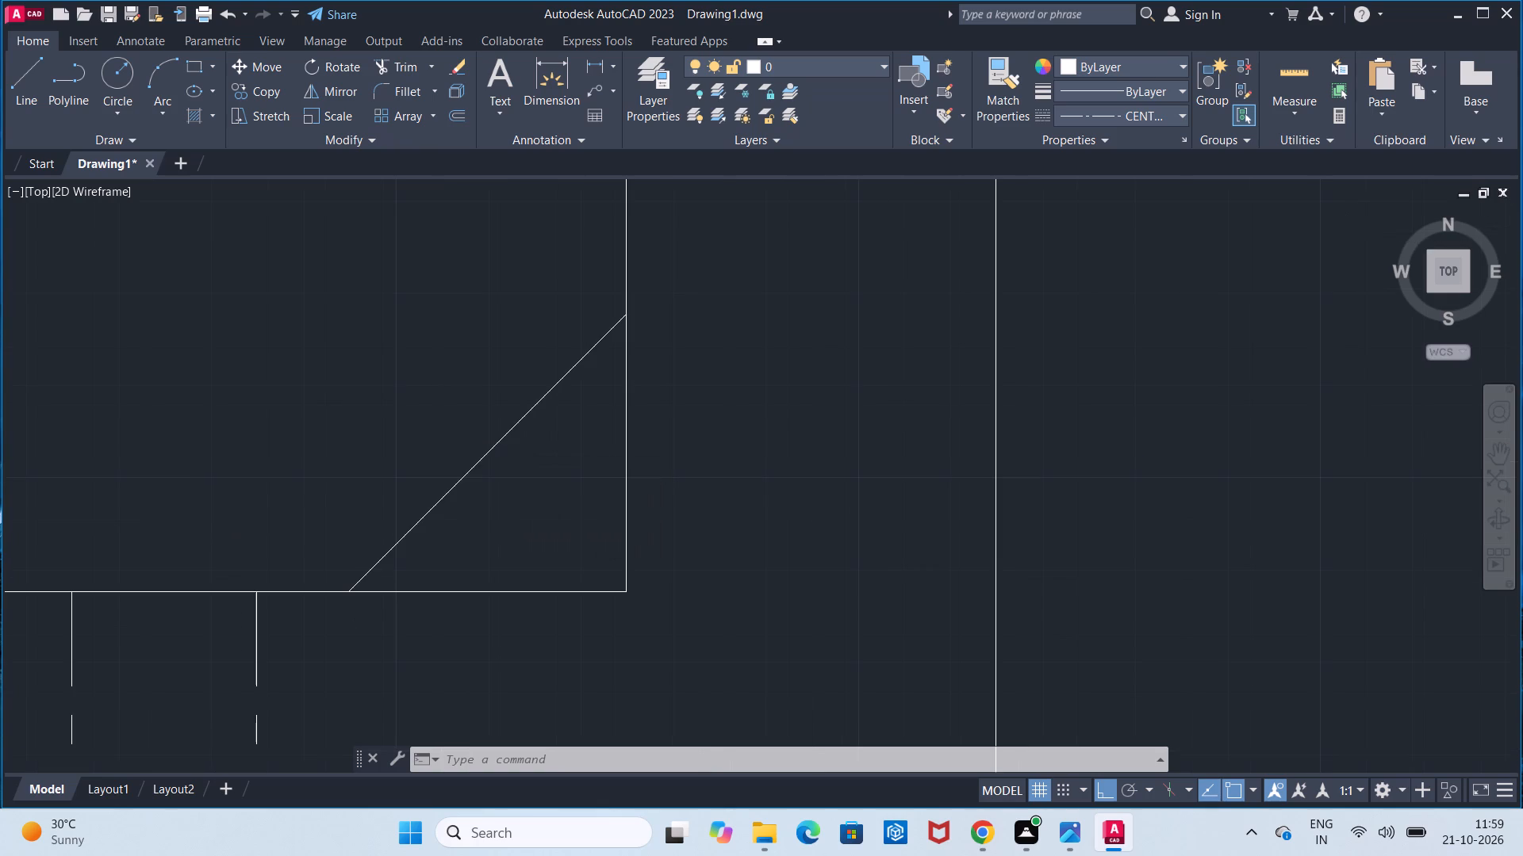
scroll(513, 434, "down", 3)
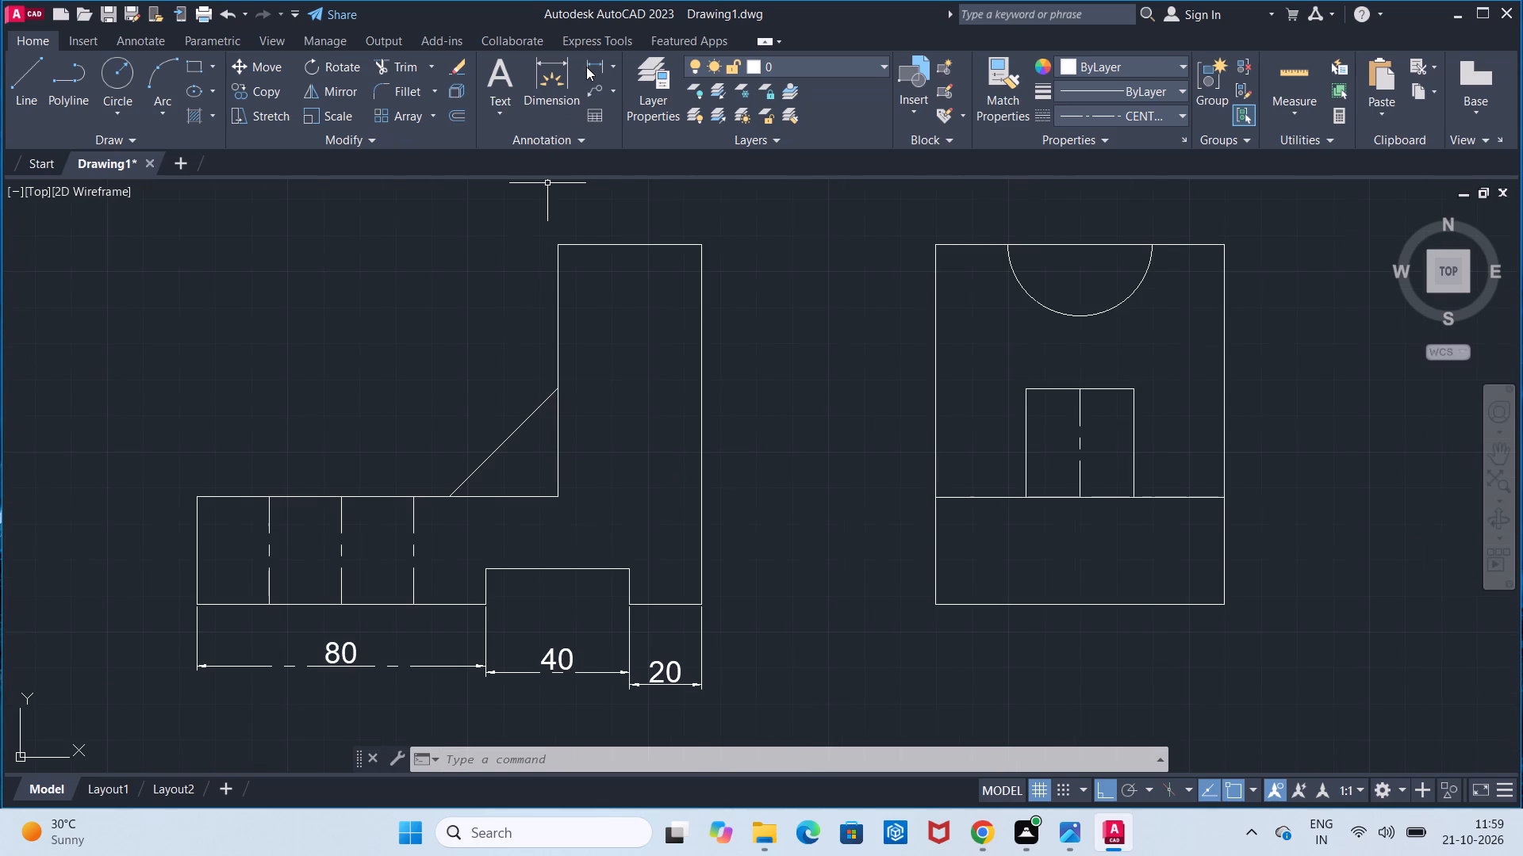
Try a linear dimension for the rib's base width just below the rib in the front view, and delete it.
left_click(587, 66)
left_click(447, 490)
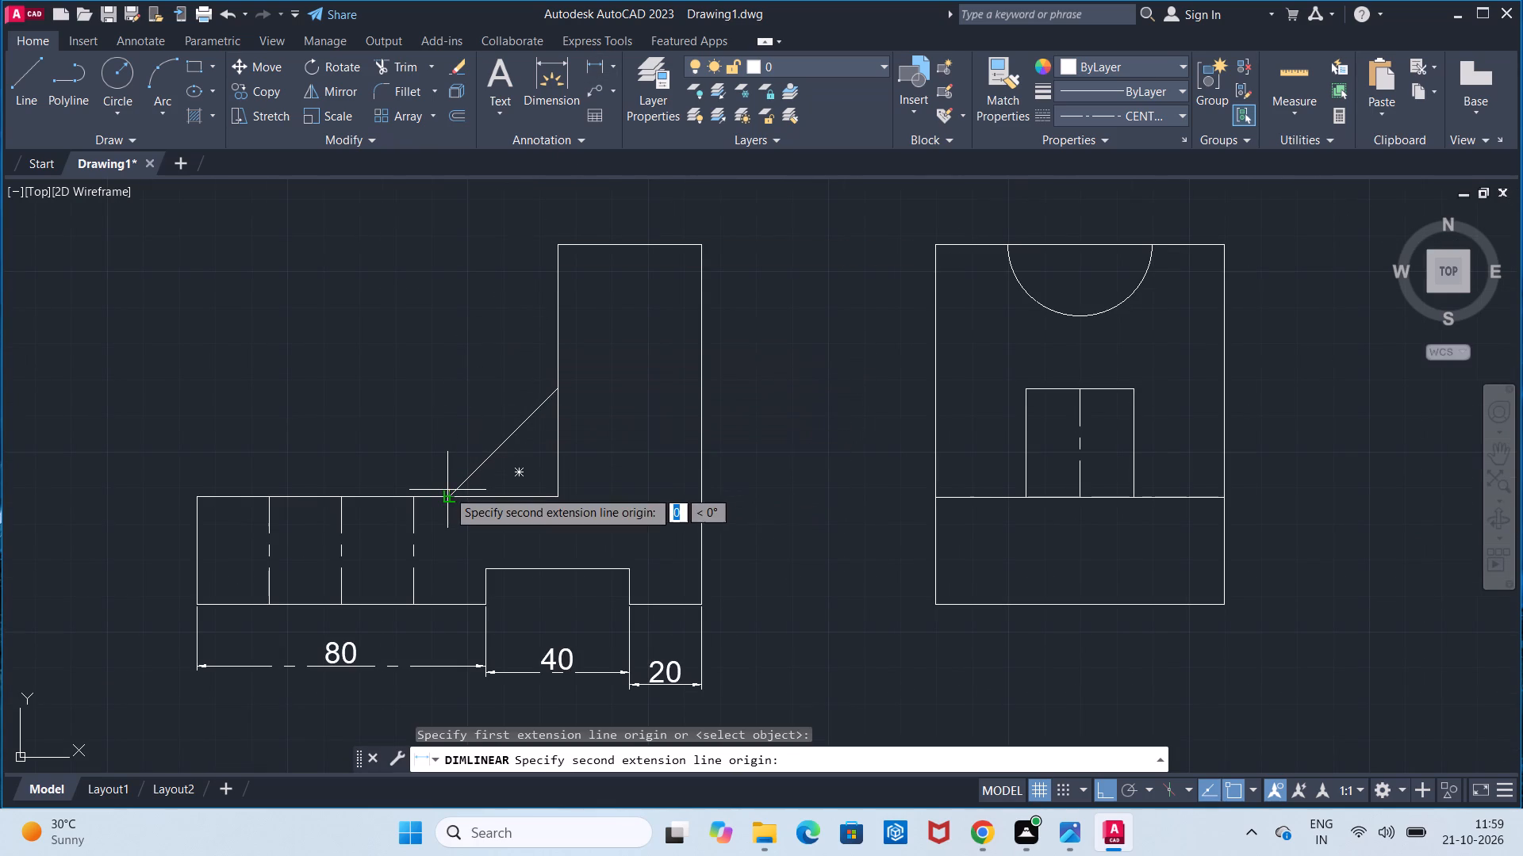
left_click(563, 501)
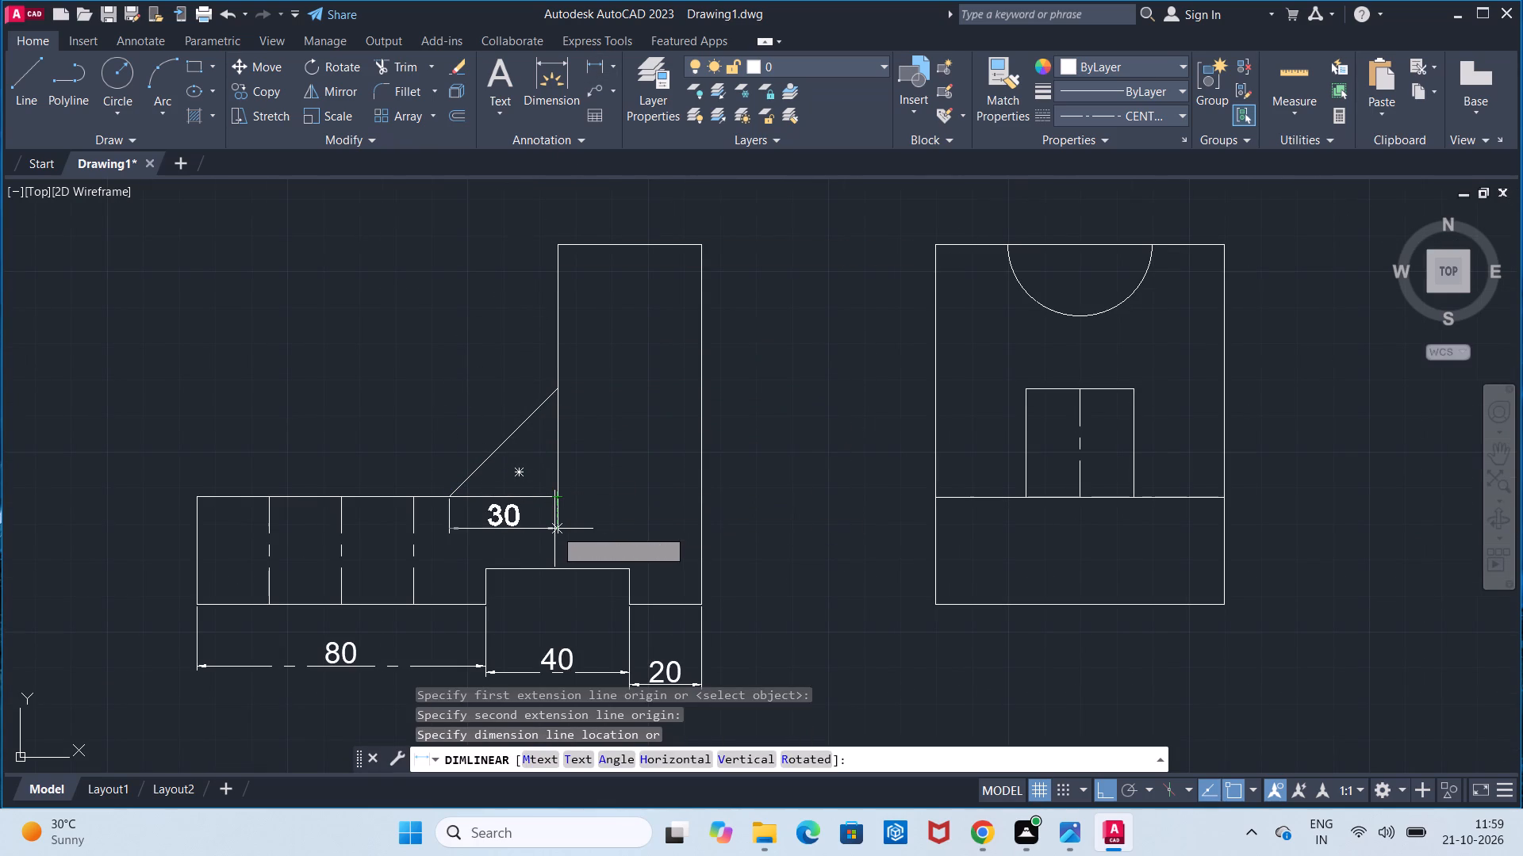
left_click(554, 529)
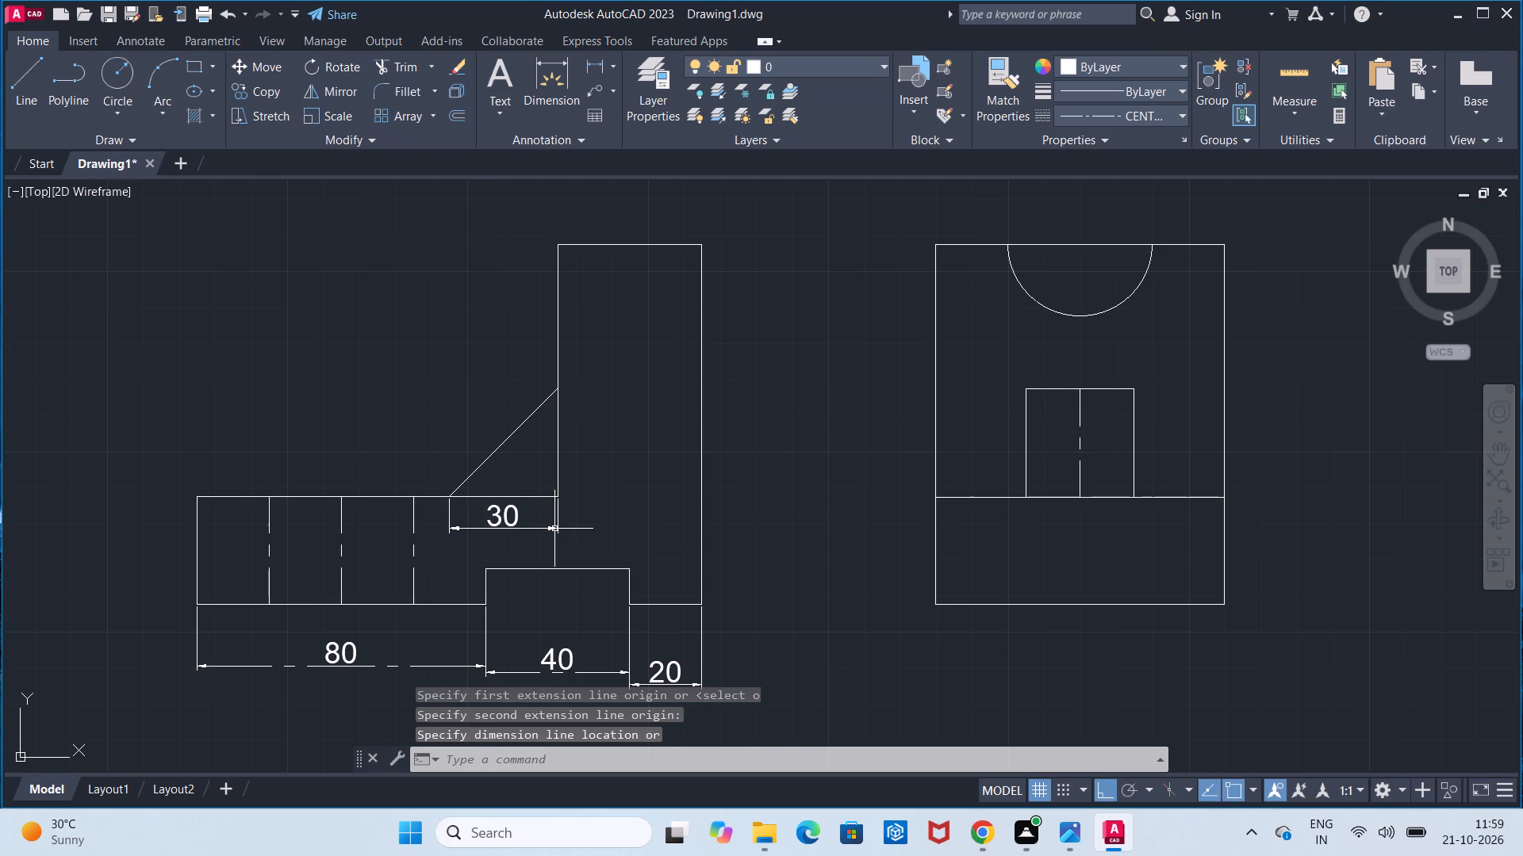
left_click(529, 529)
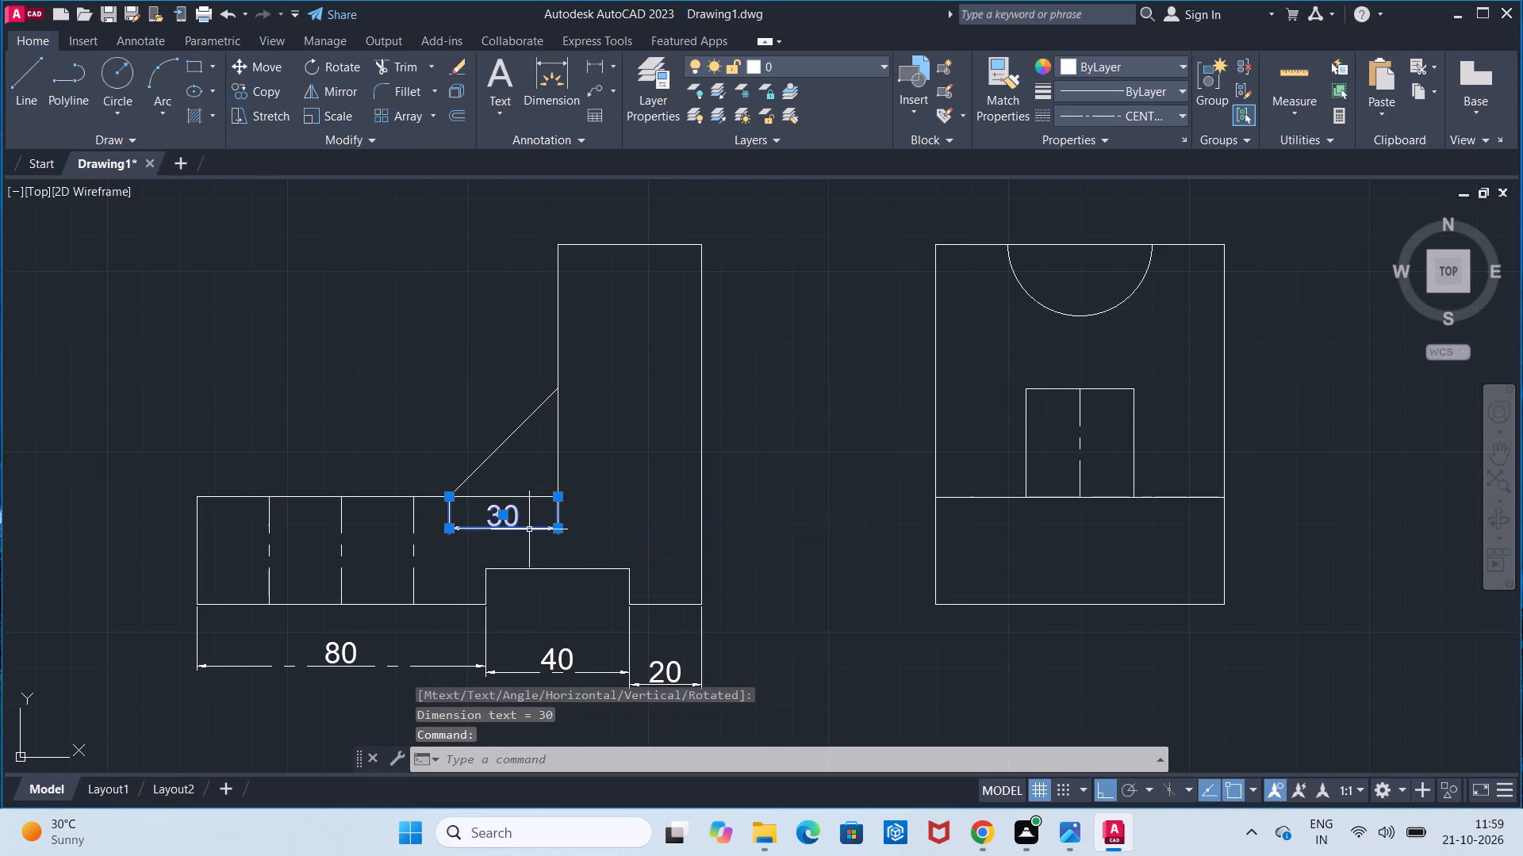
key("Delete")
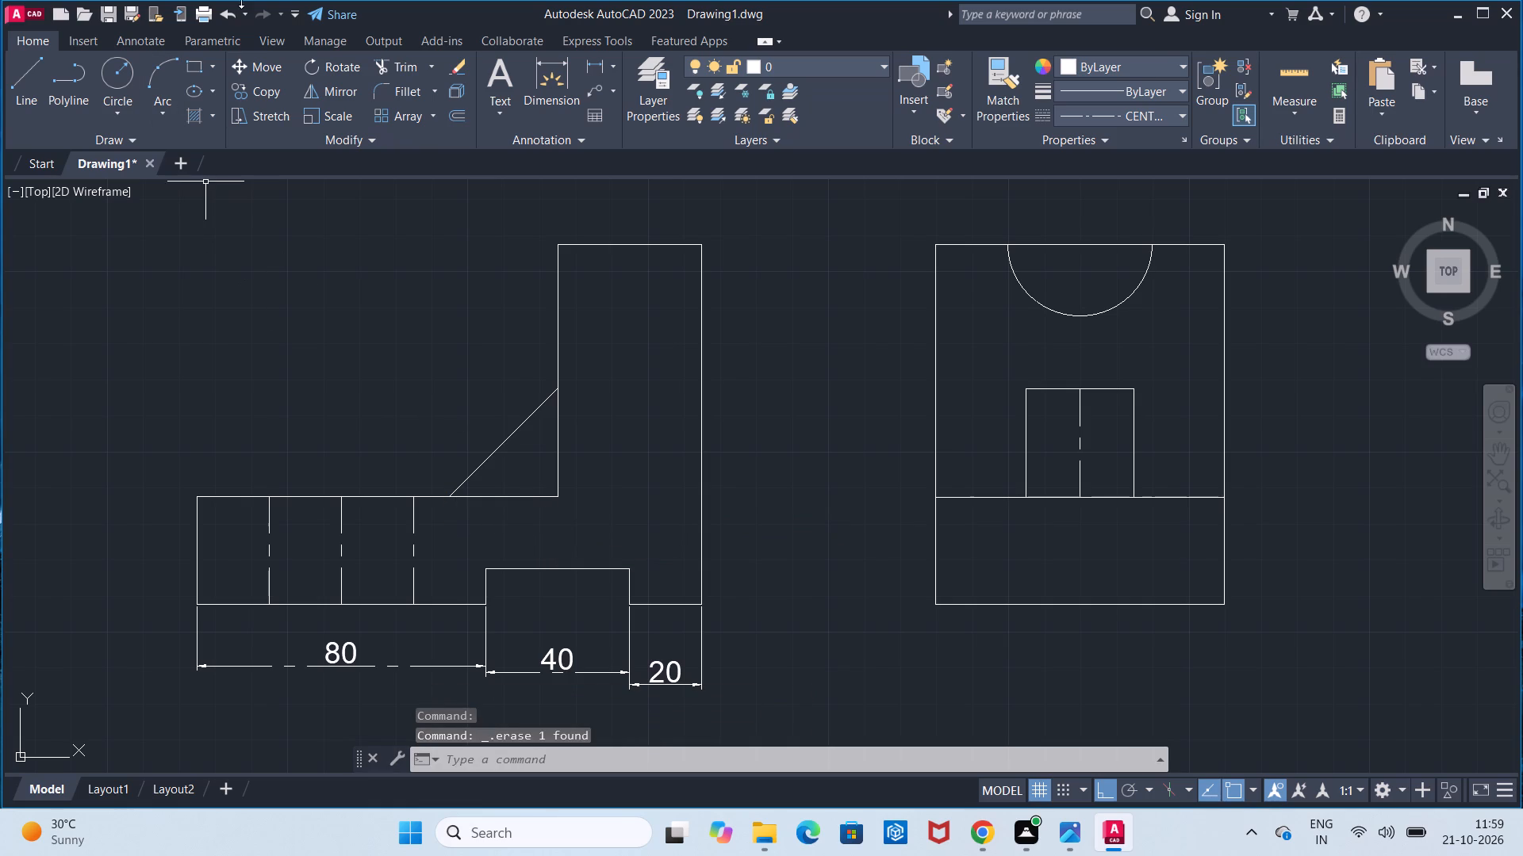
Add linear dimensions in the front view for the rib's height beside its sloped side and its base width above it.
left_click(597, 67)
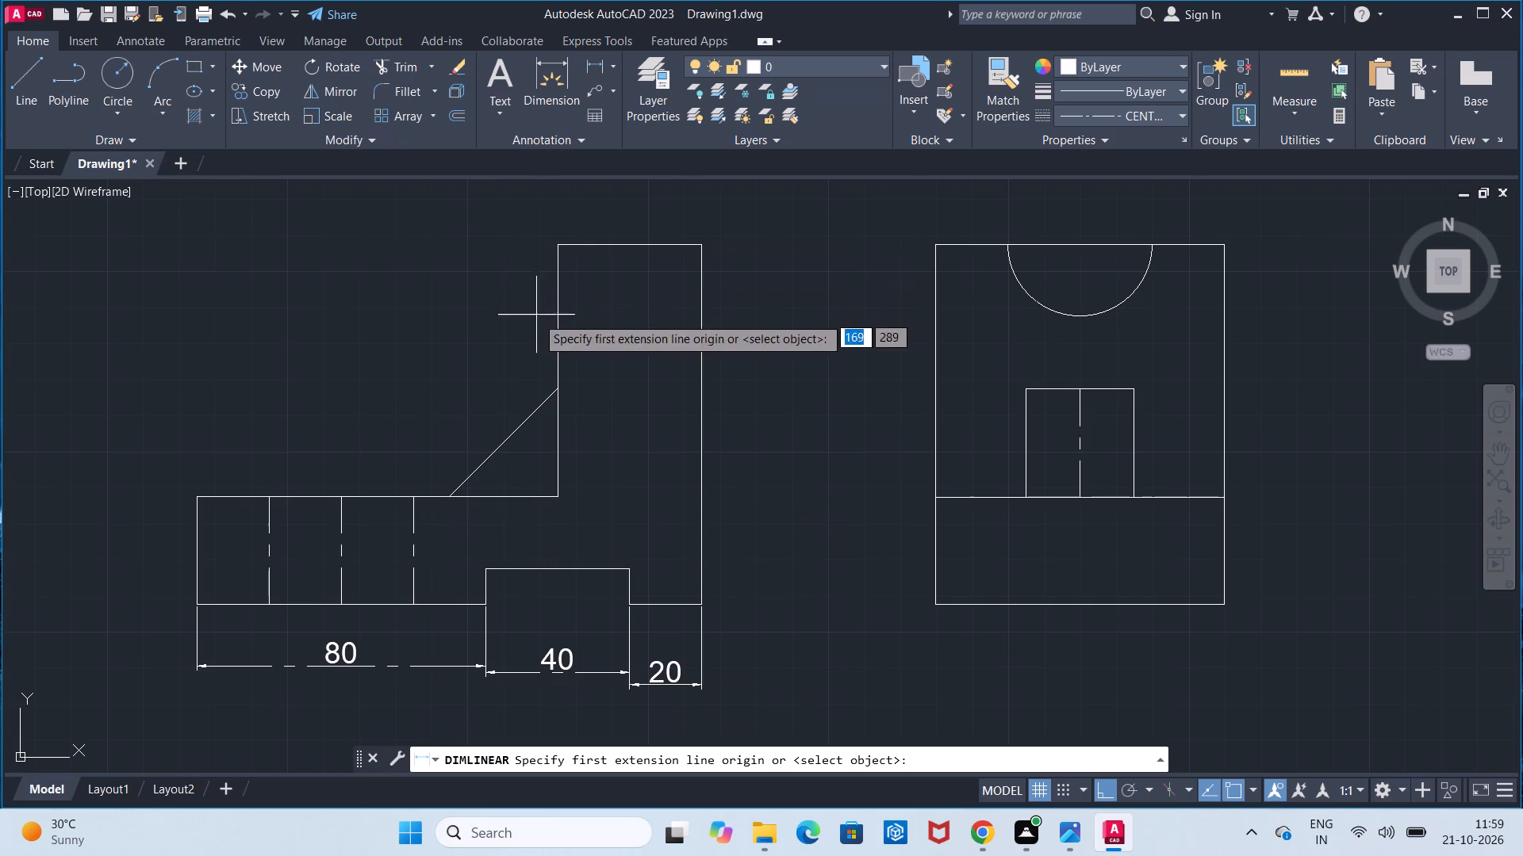
left_click(556, 383)
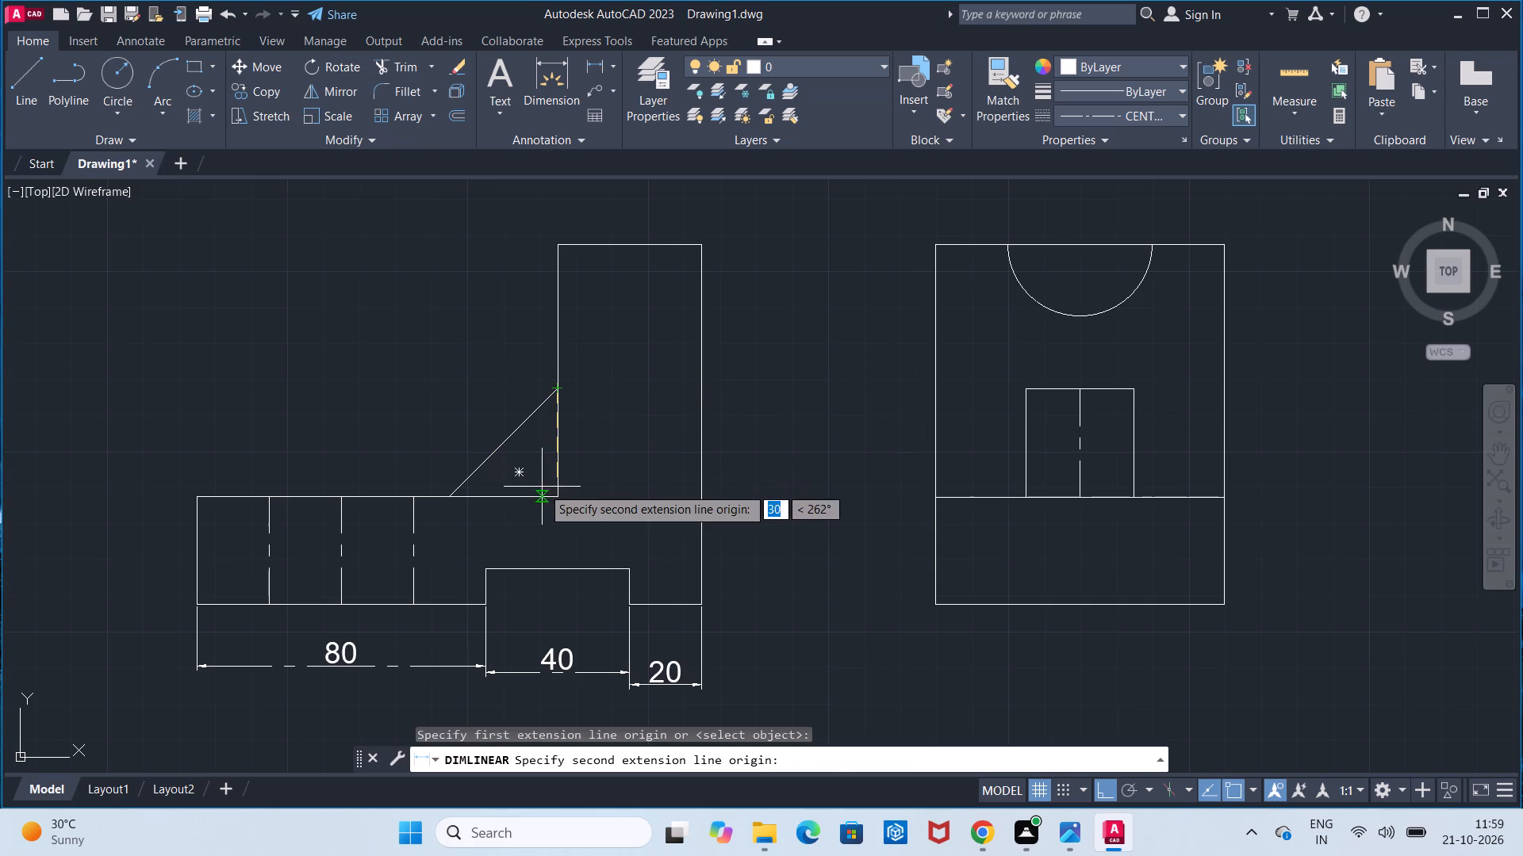
left_click(558, 493)
left_click(403, 477)
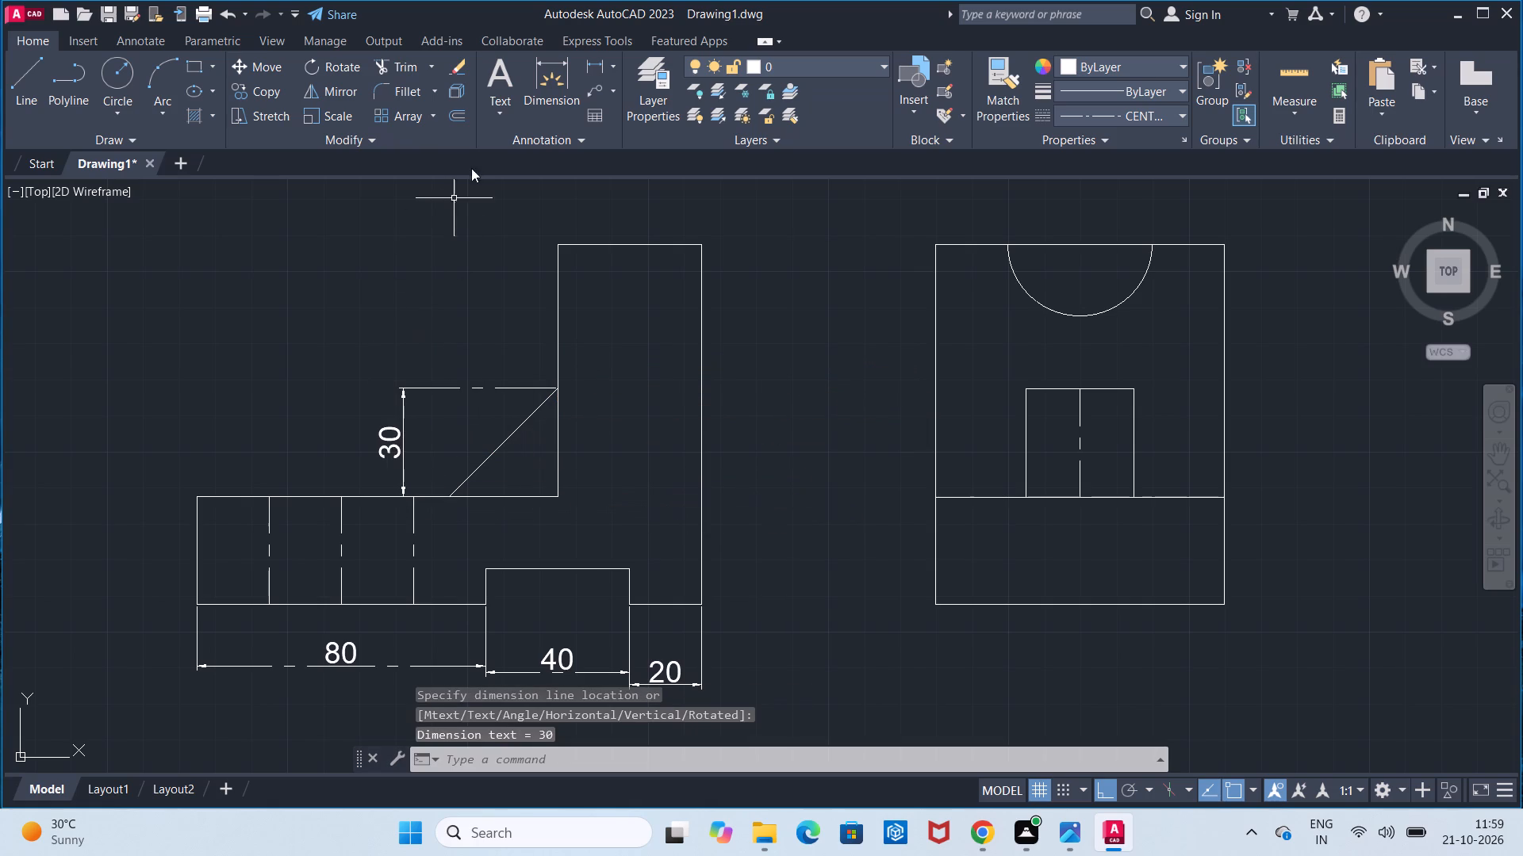
left_click(588, 73)
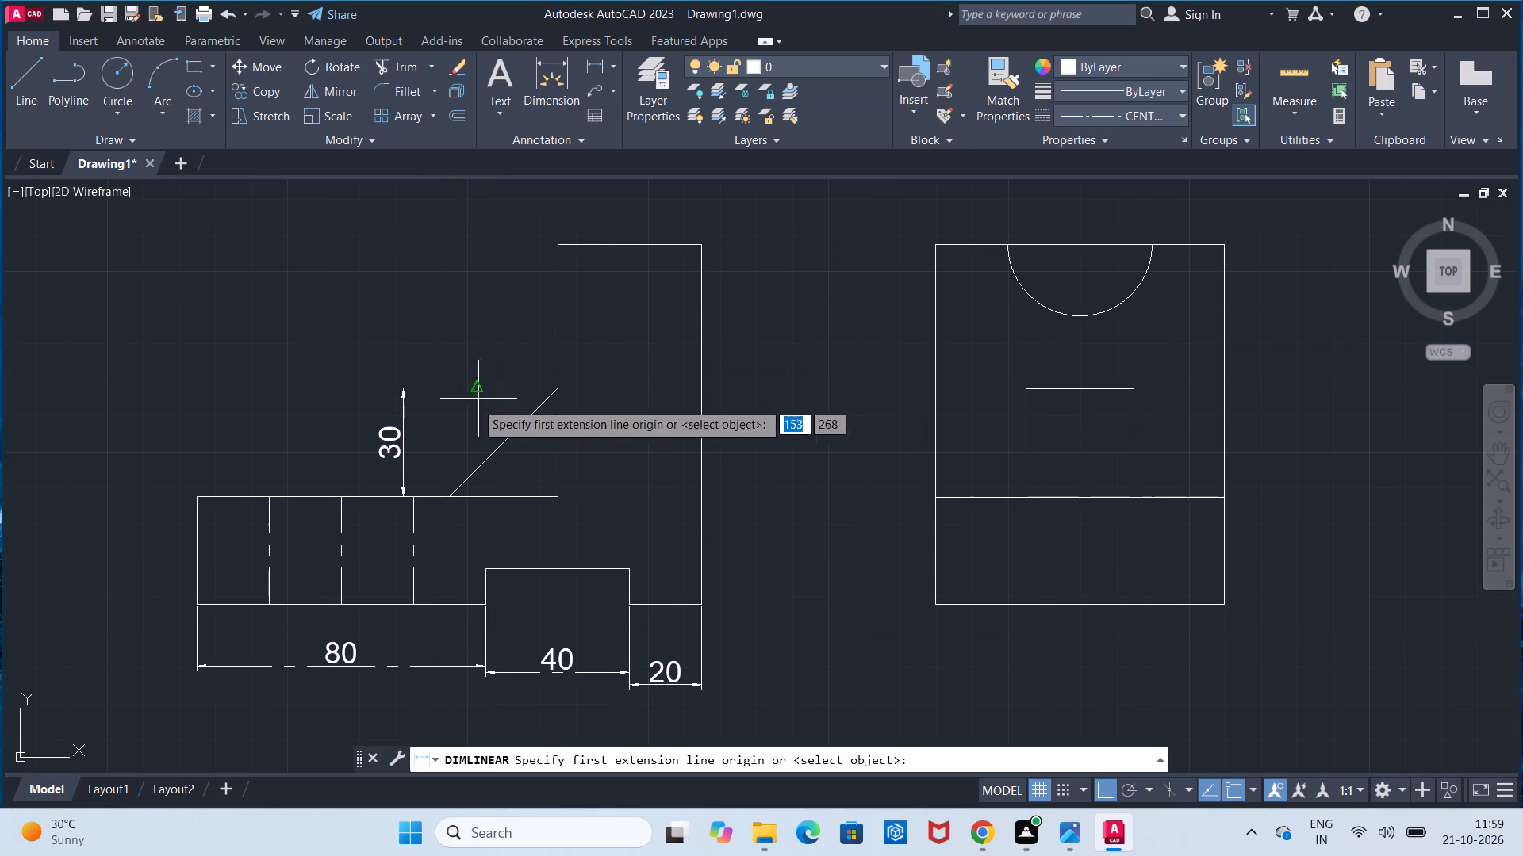
left_click(448, 493)
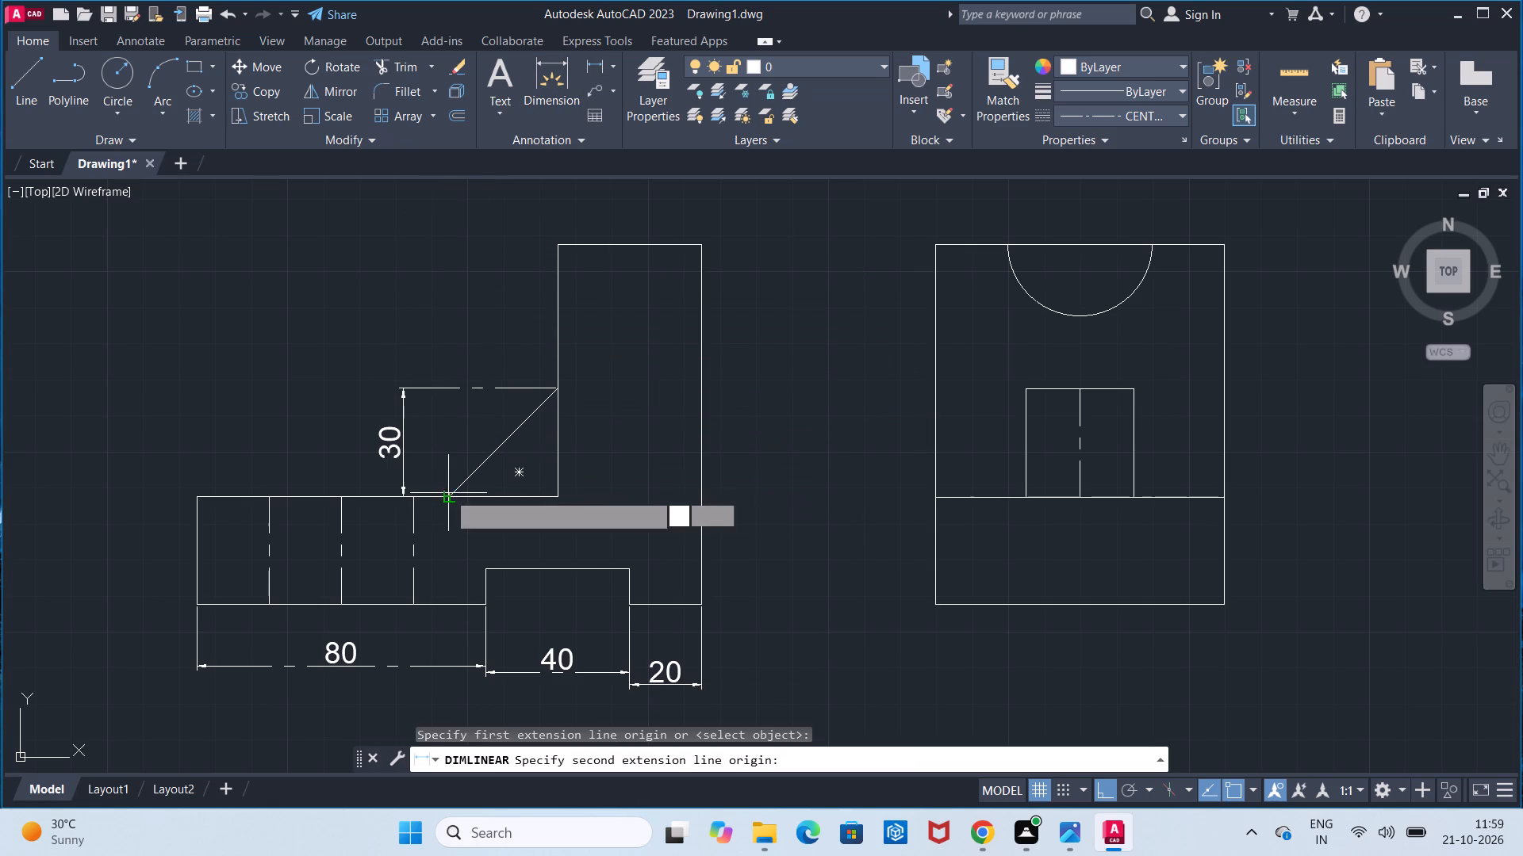
left_click(554, 494)
left_click(549, 320)
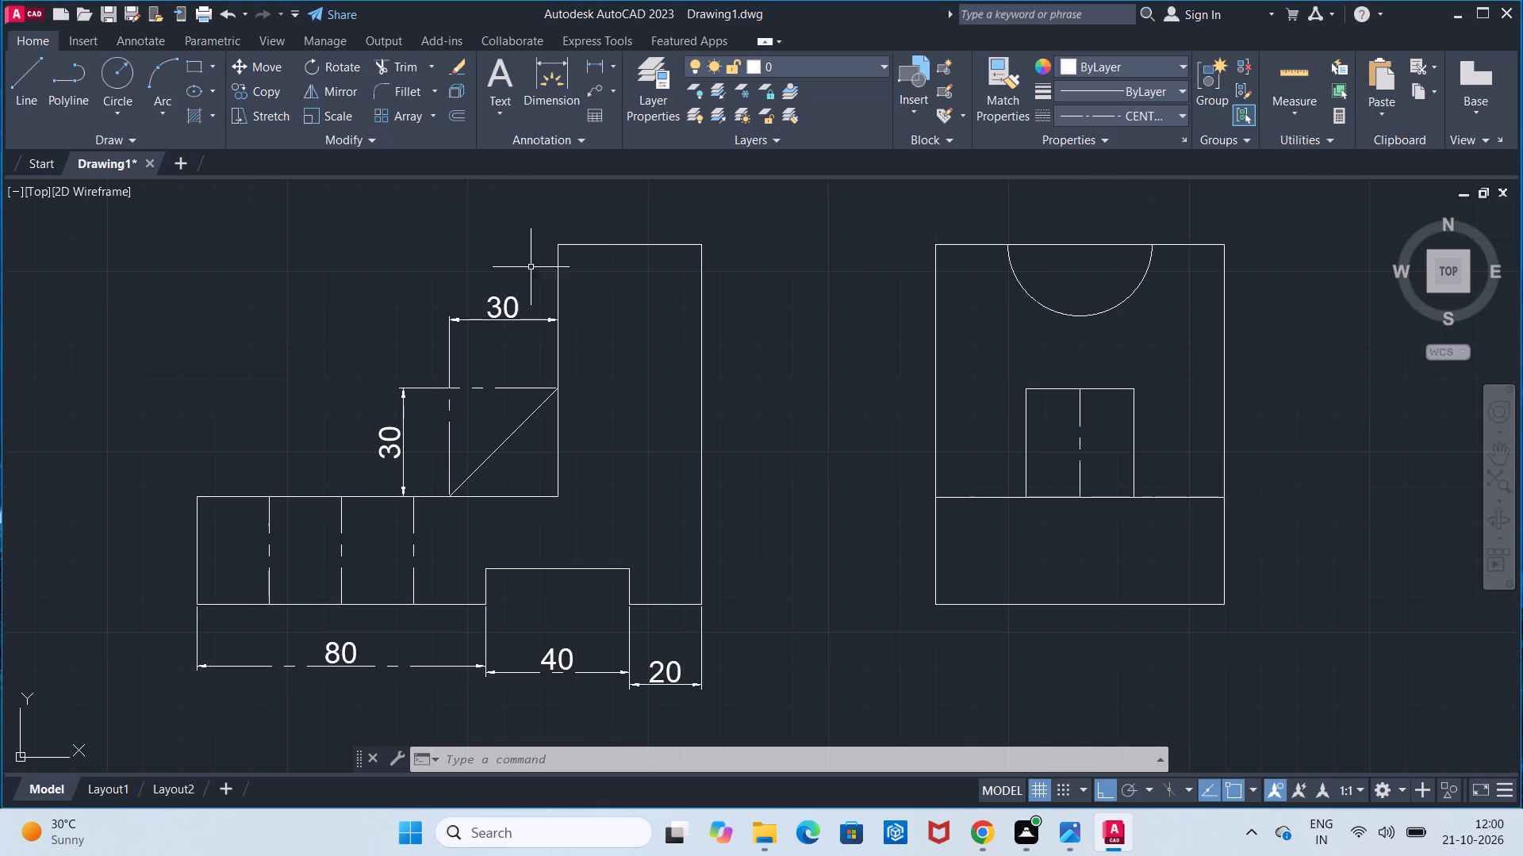
Add vertical linear dimensions on the upright's outer side of the front view for the upright's height above the base and the notch depth.
left_click(590, 63)
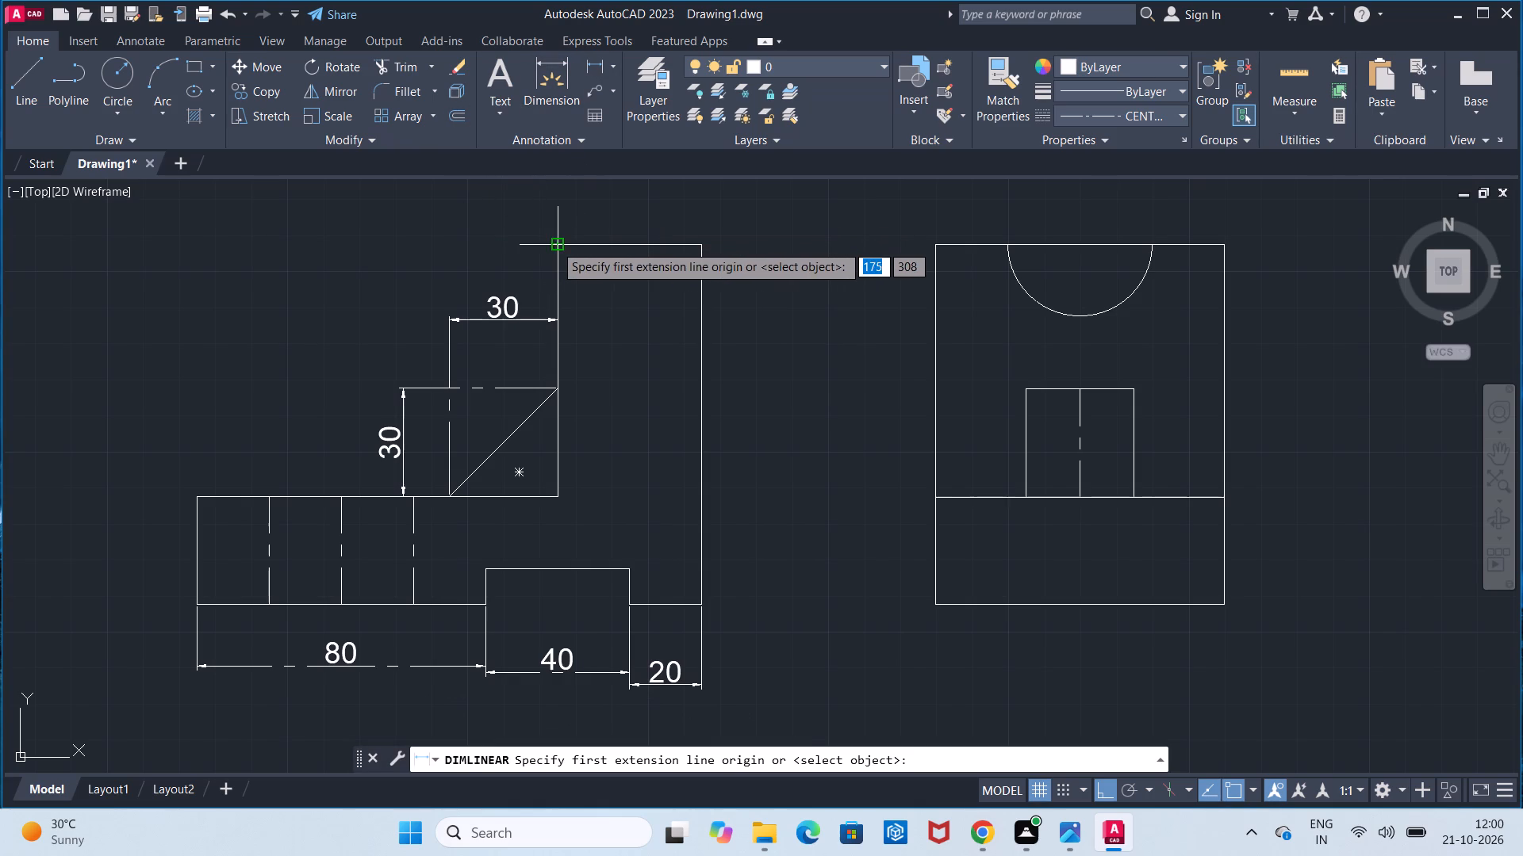
left_click(554, 244)
left_click(558, 493)
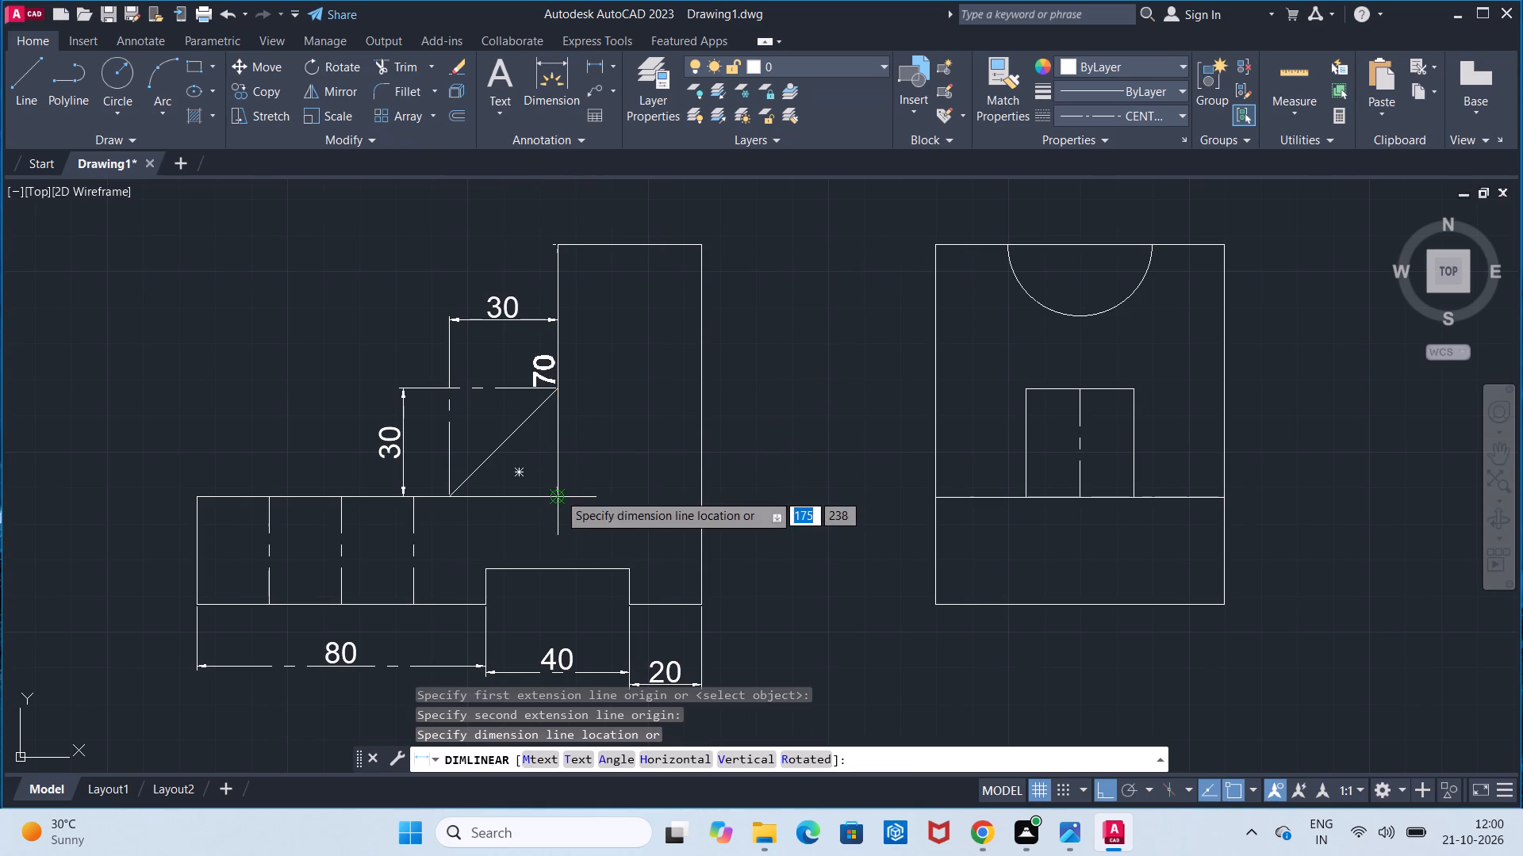
left_click(790, 503)
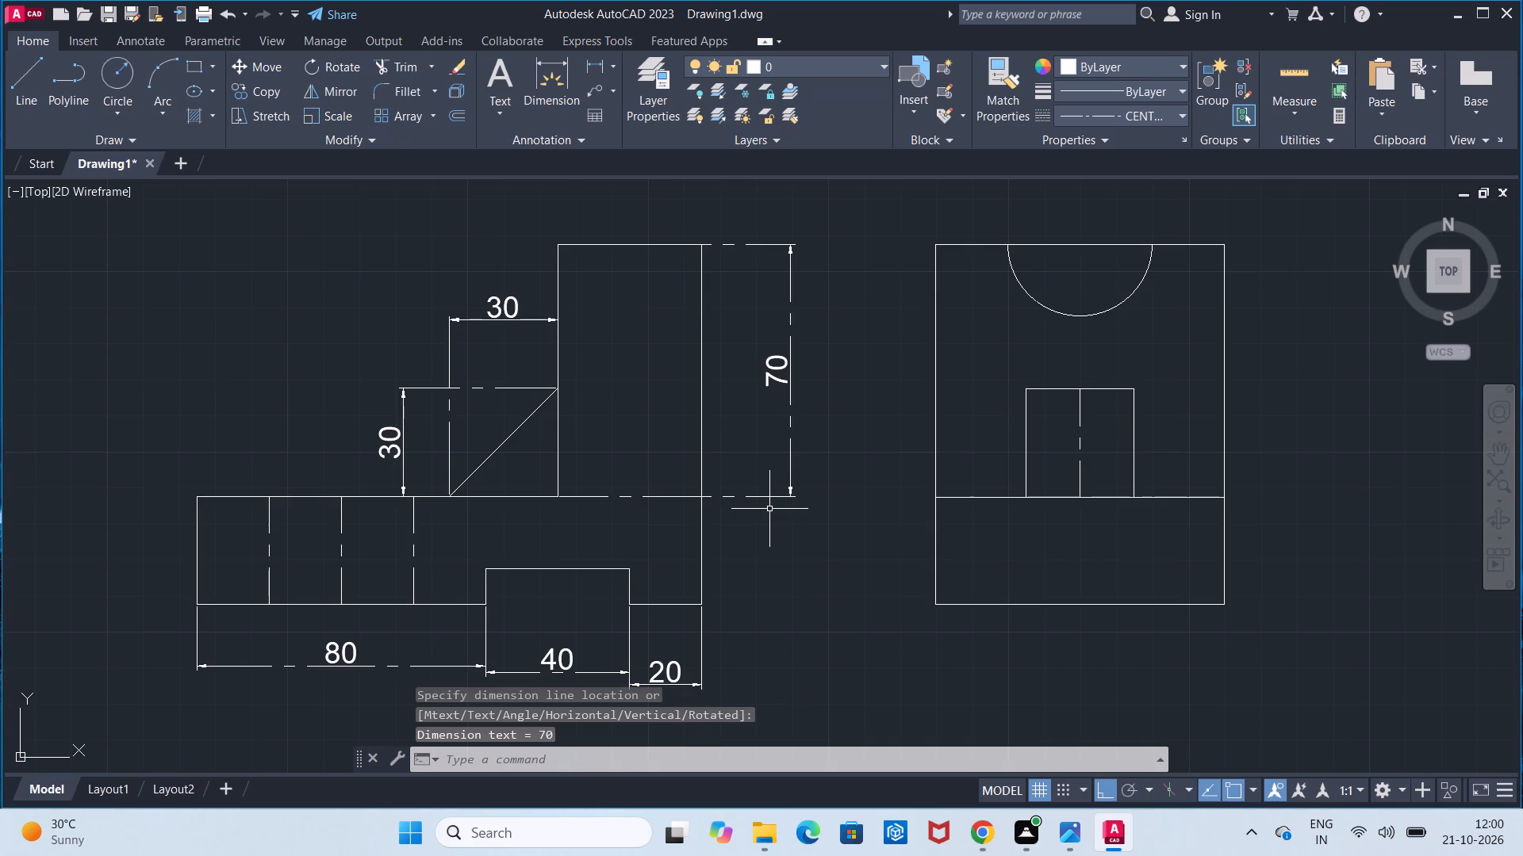
scroll(767, 509, "down", 2)
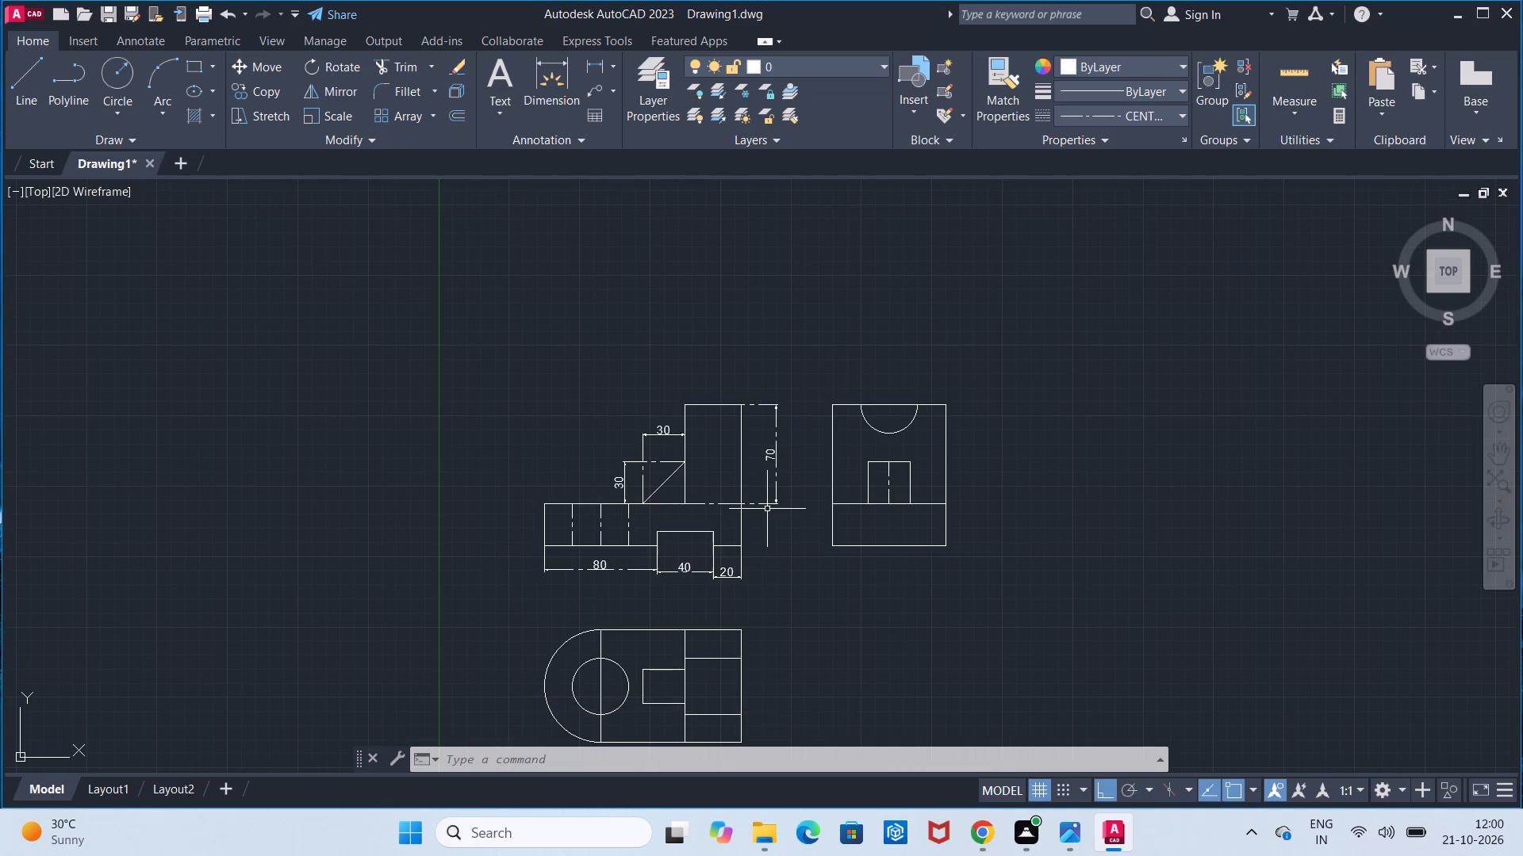
scroll(647, 510, "up", 4)
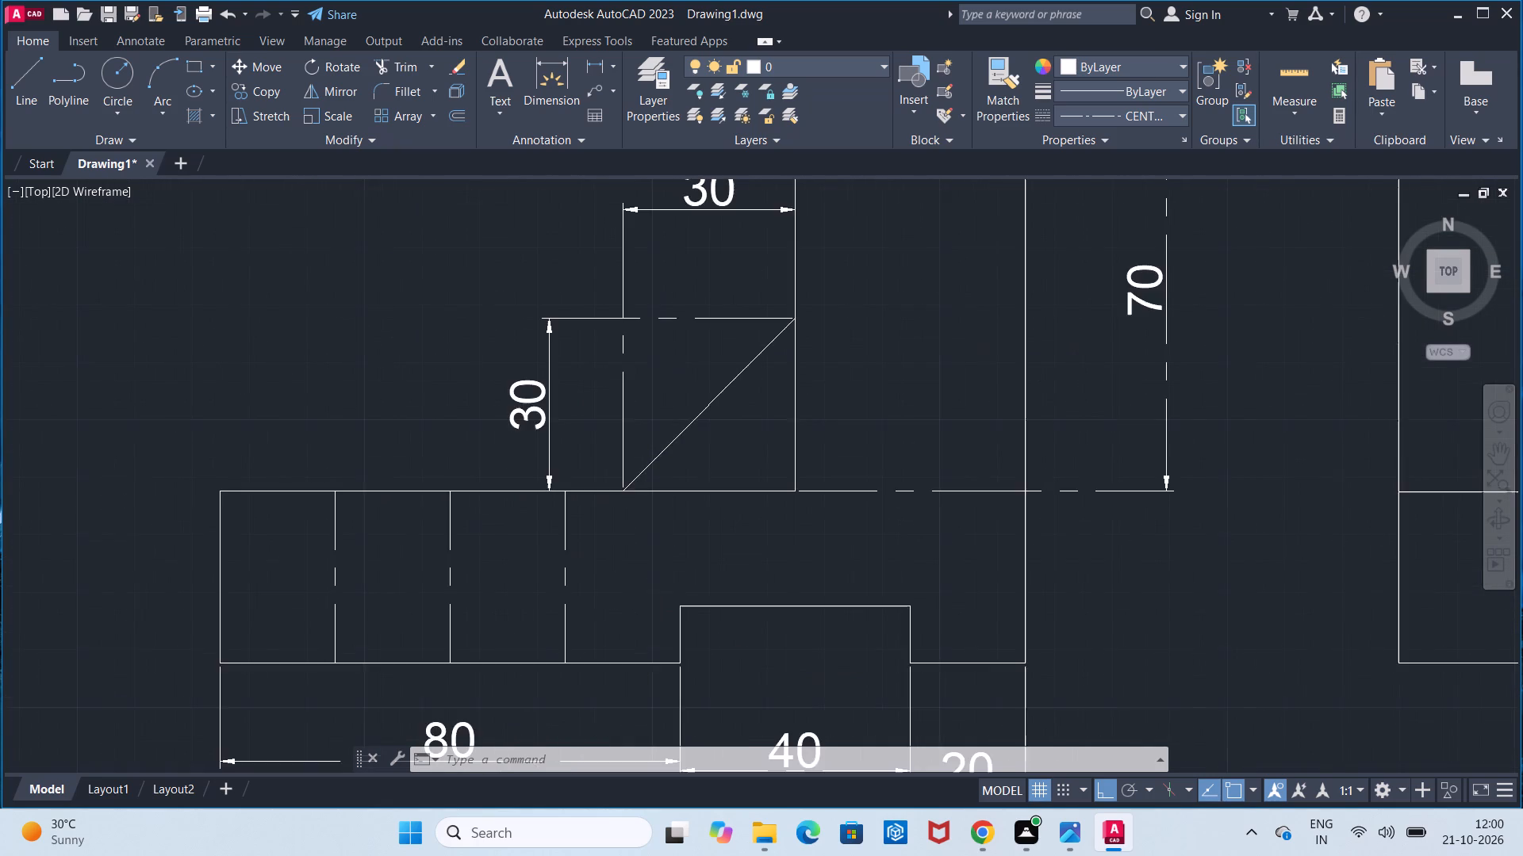
scroll(647, 510, "down", 2)
left_click(590, 55)
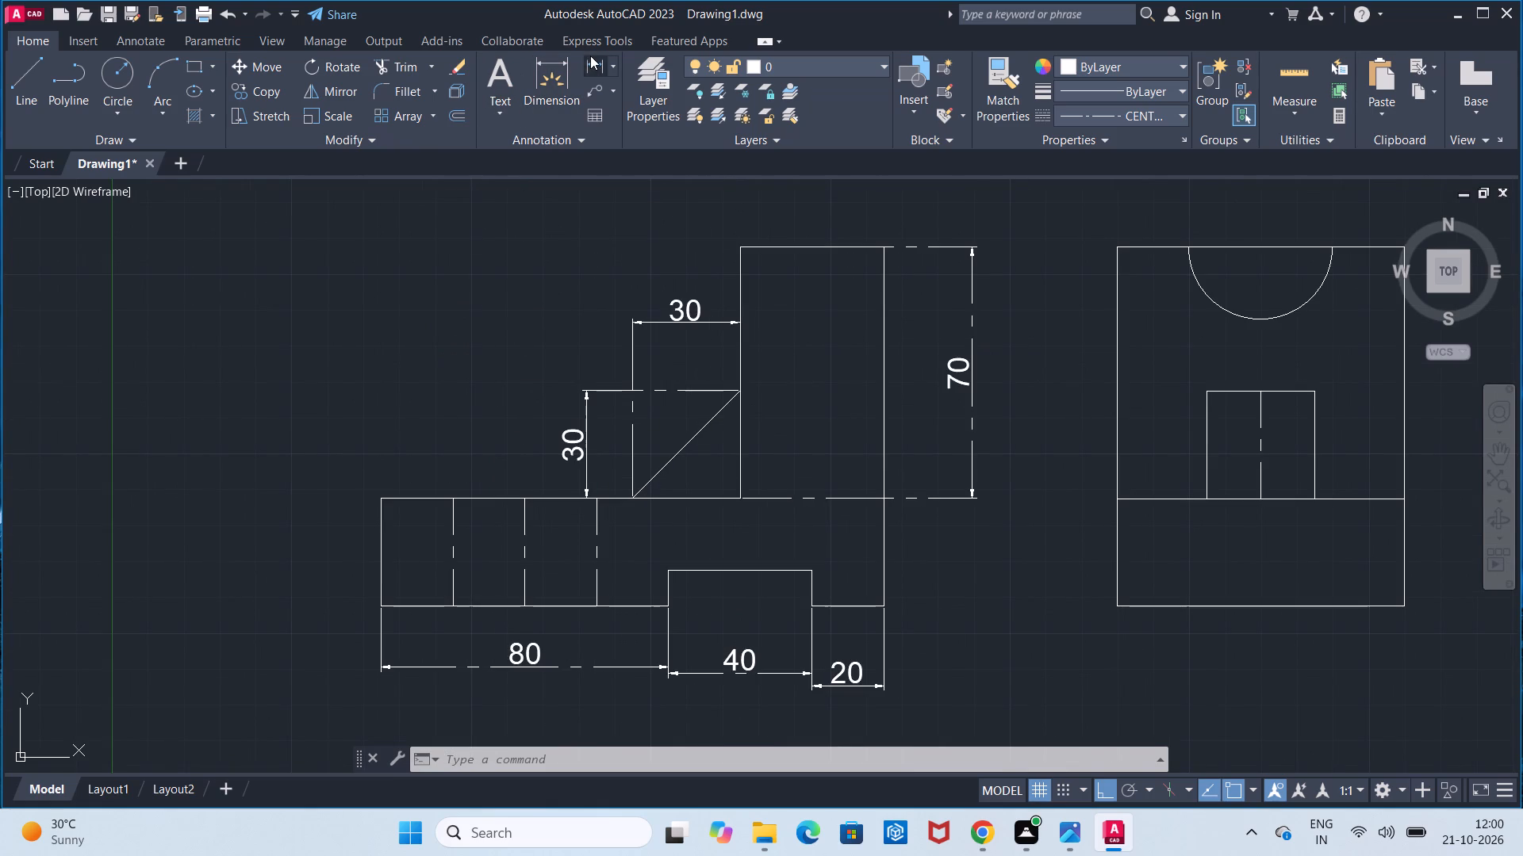
left_click(814, 575)
left_click(808, 613)
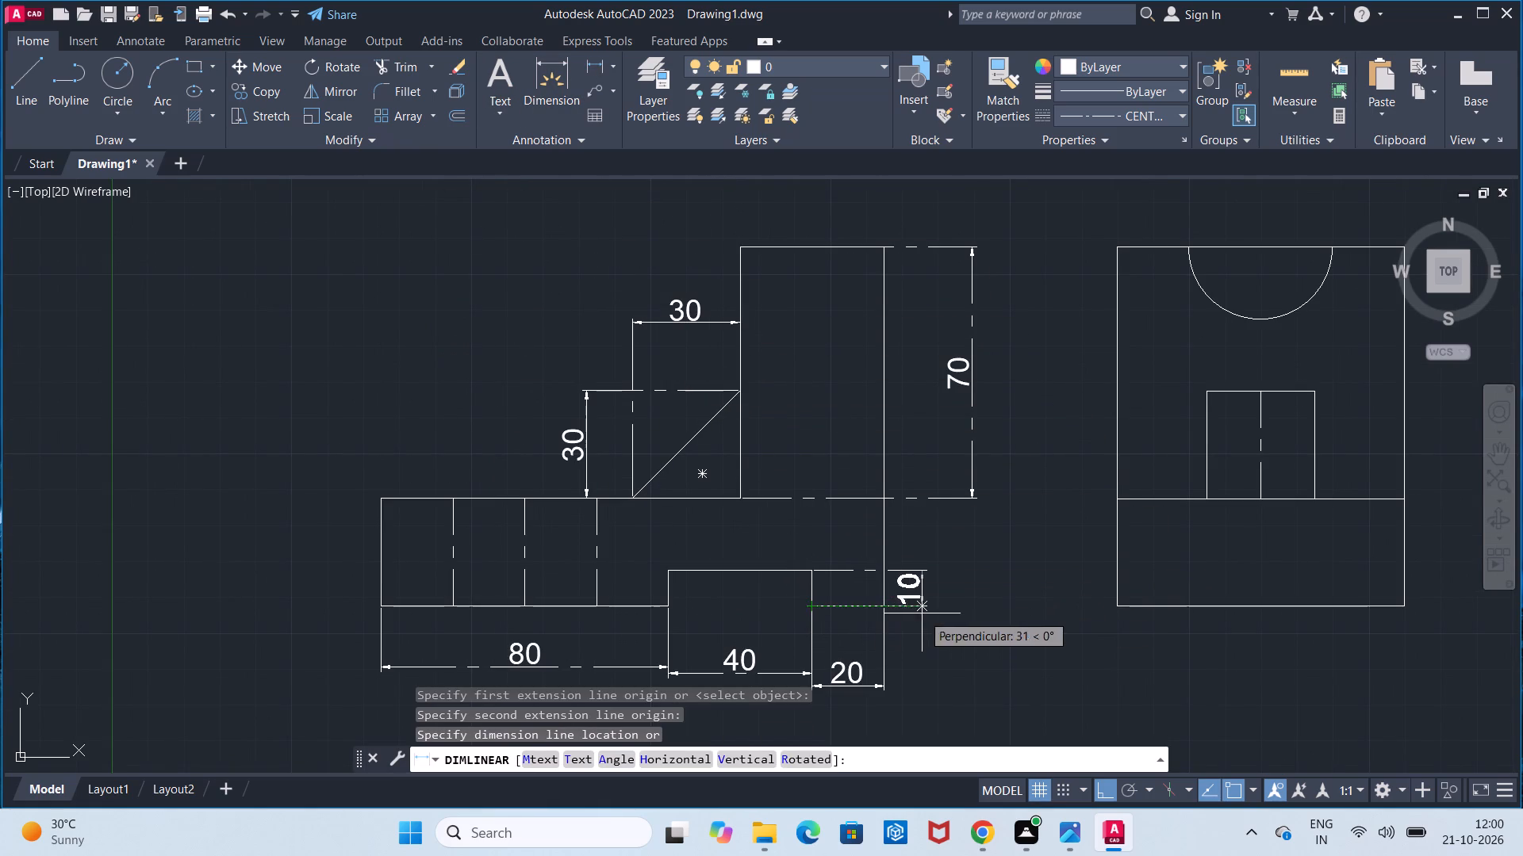
left_click(922, 613)
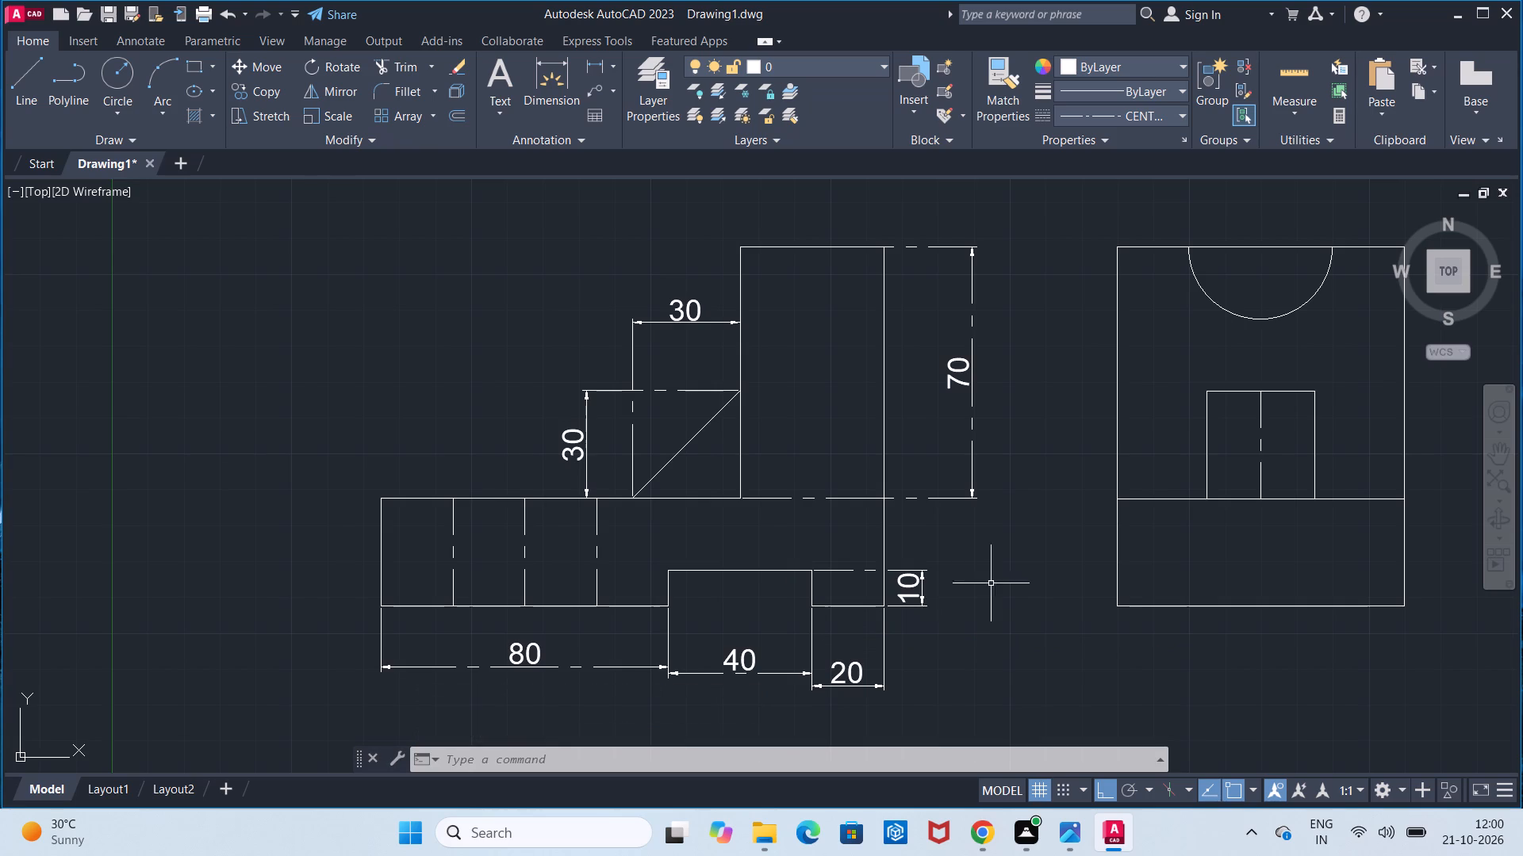
Add linear dimensions to the side view for its overall height and the short top edge beside the semicircular cutout.
middle_click_drag(1097, 569, 972, 581)
middle_click(964, 582)
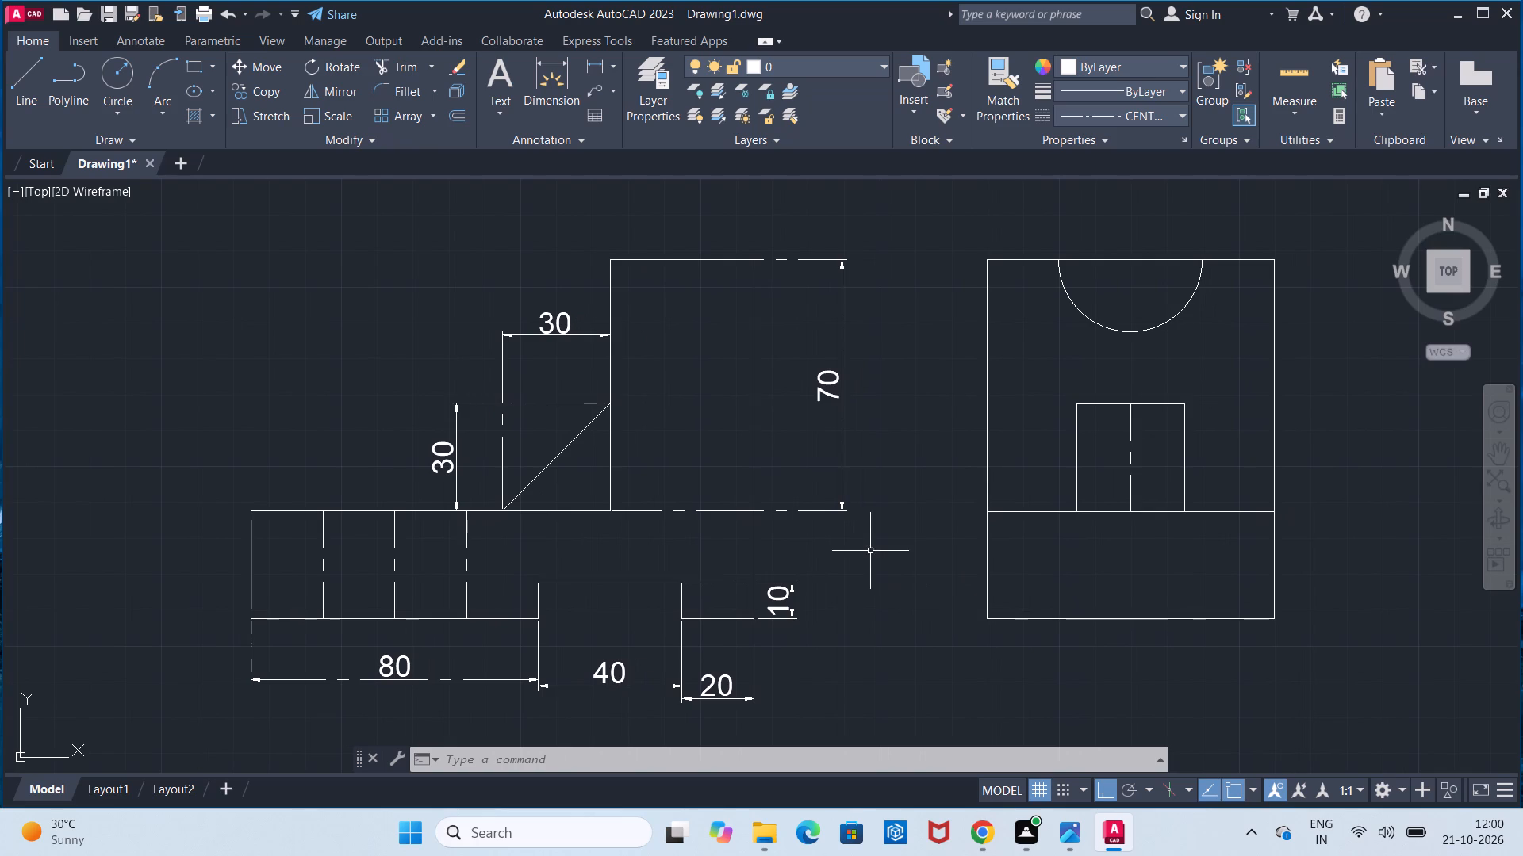
left_click(597, 71)
left_click(986, 258)
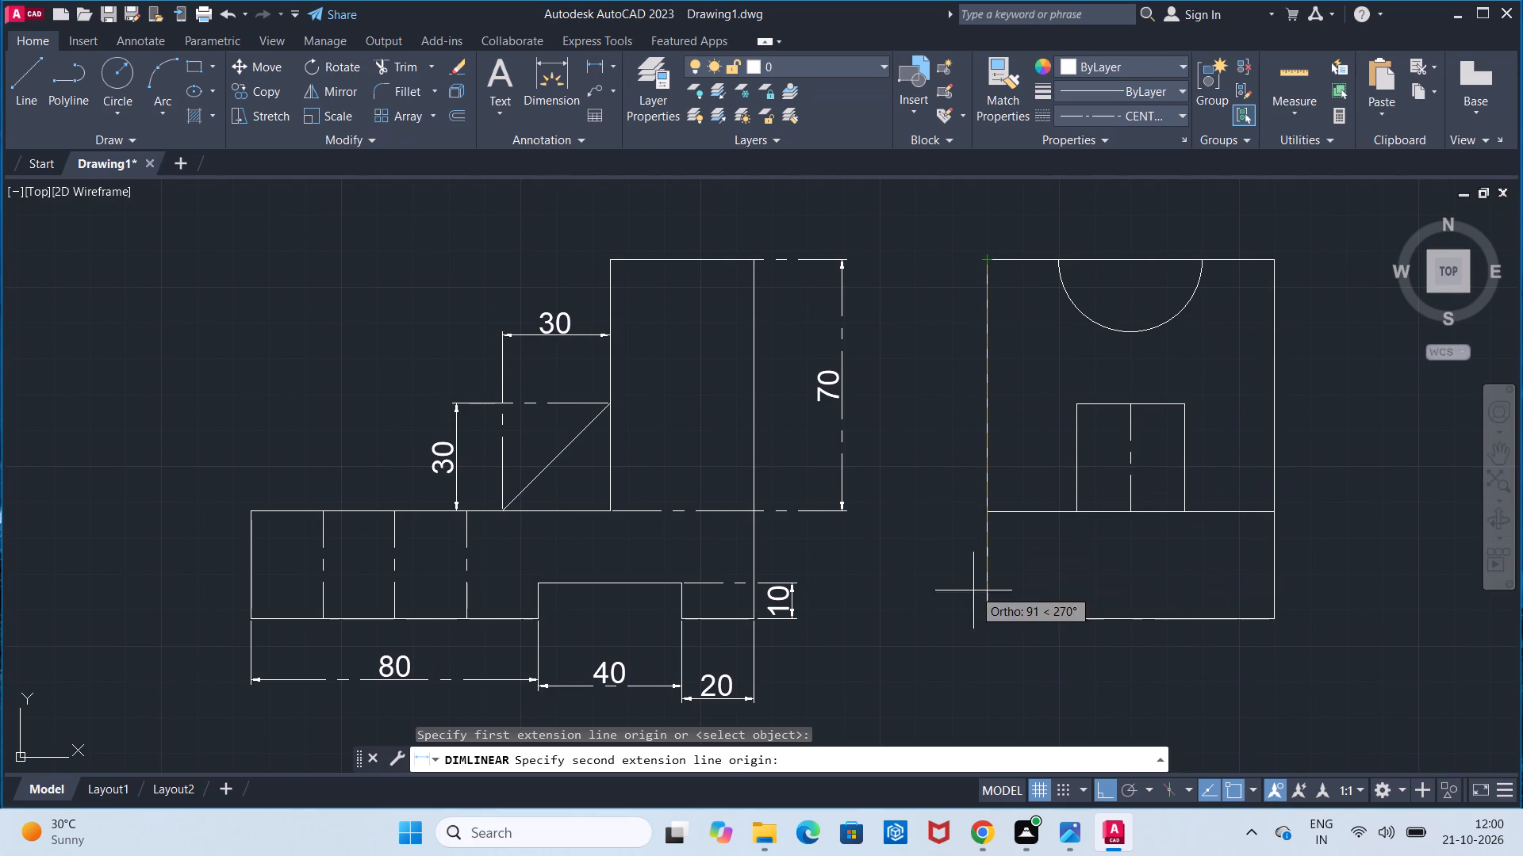
left_click(977, 622)
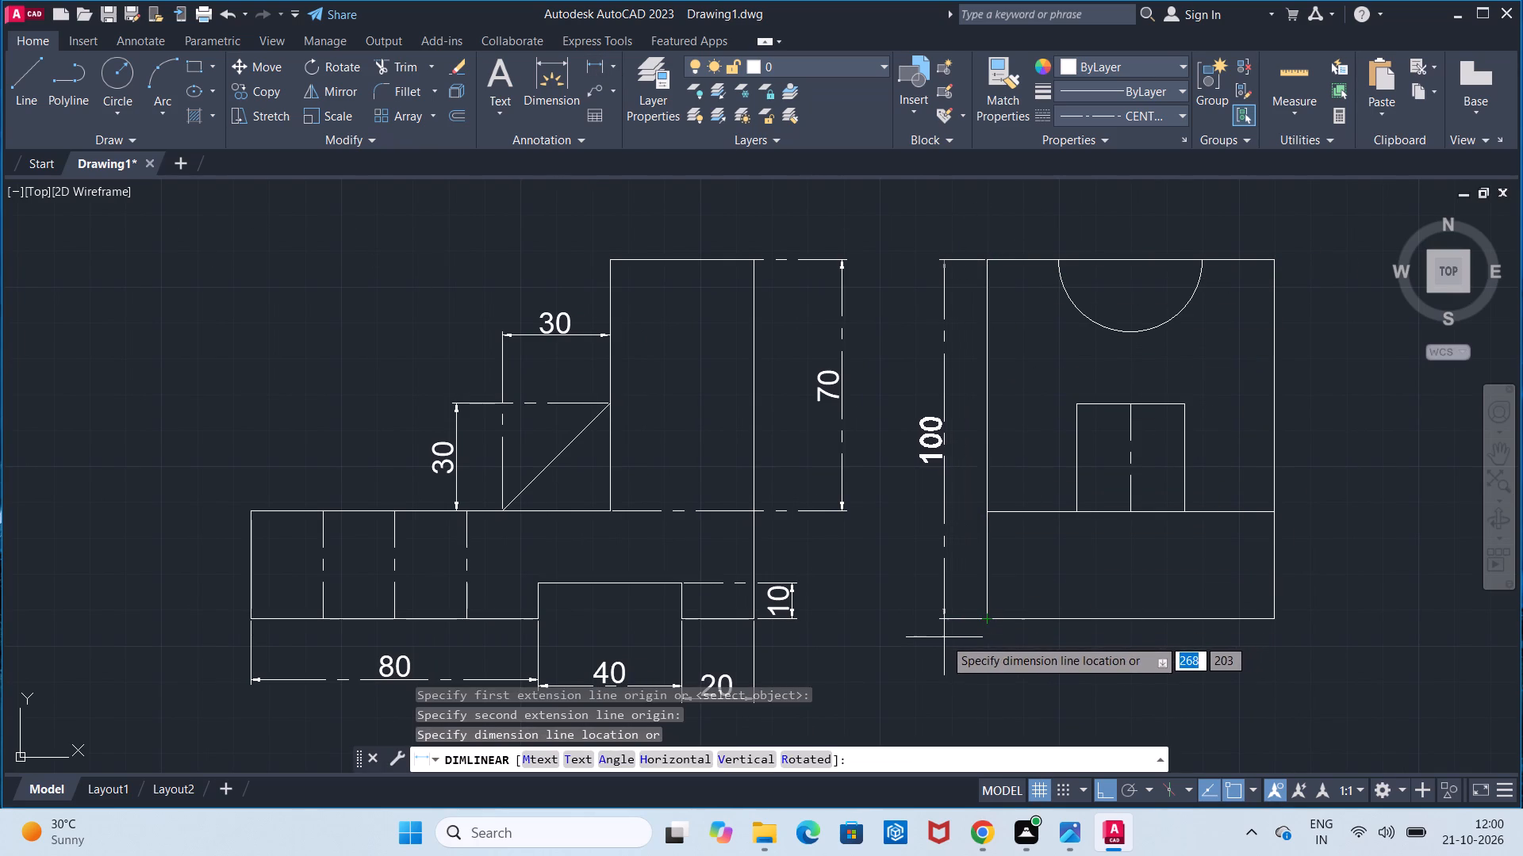
left_click(944, 638)
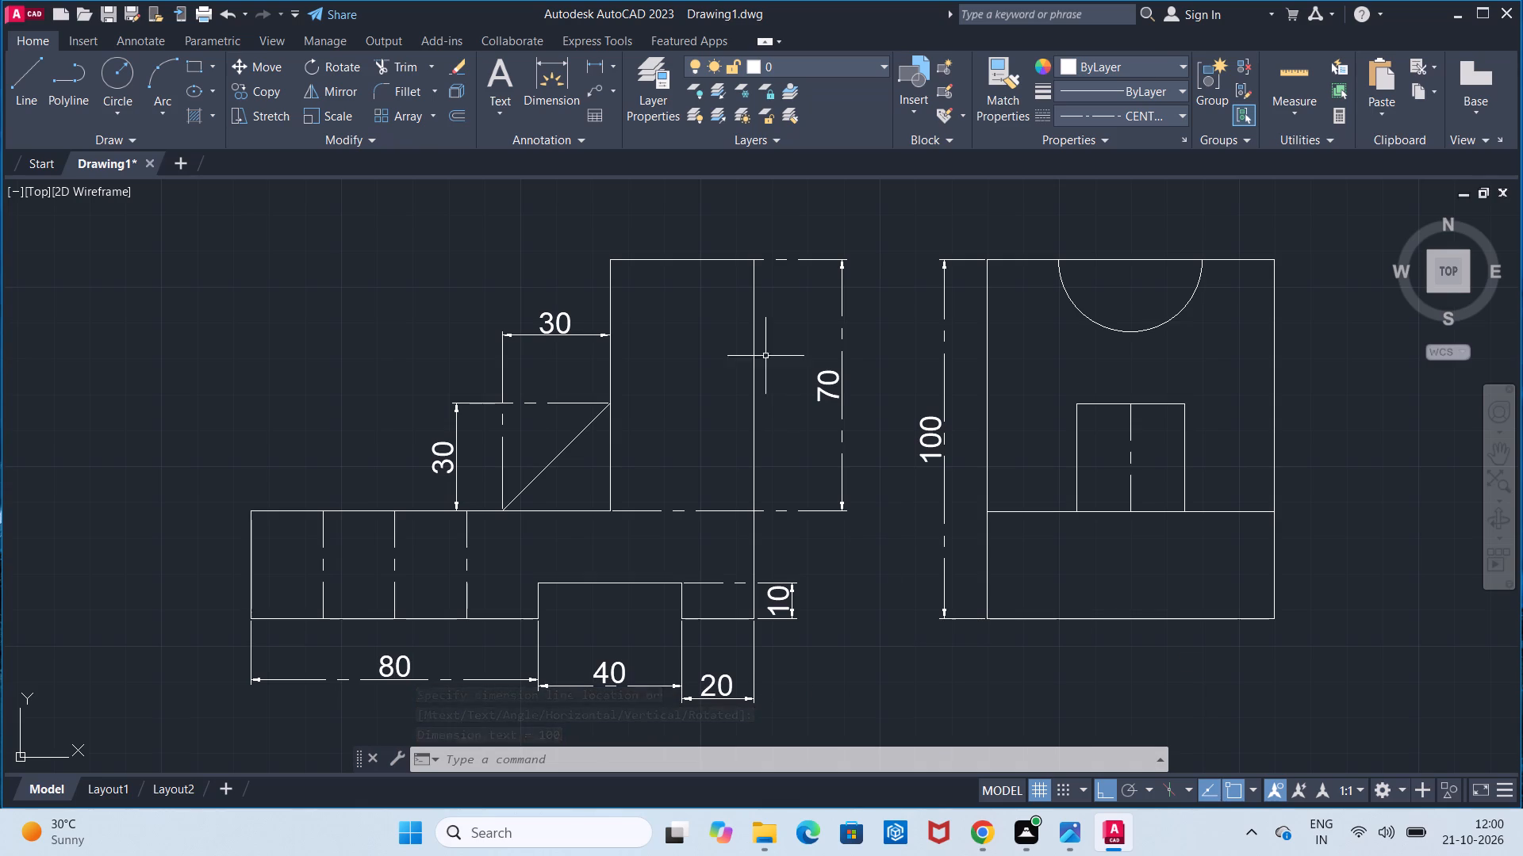
left_click(596, 76)
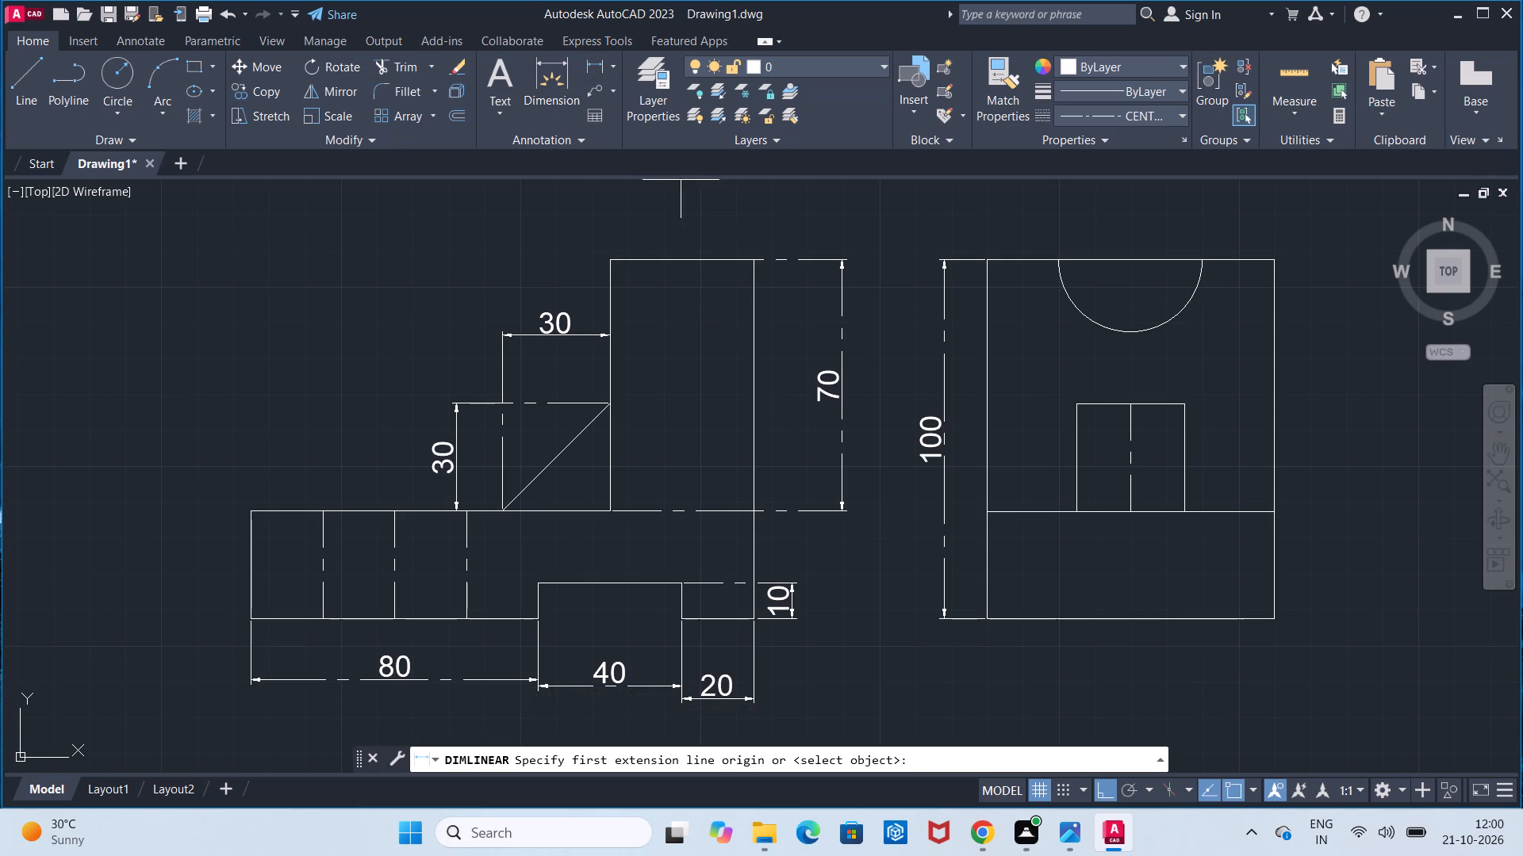
left_click(984, 265)
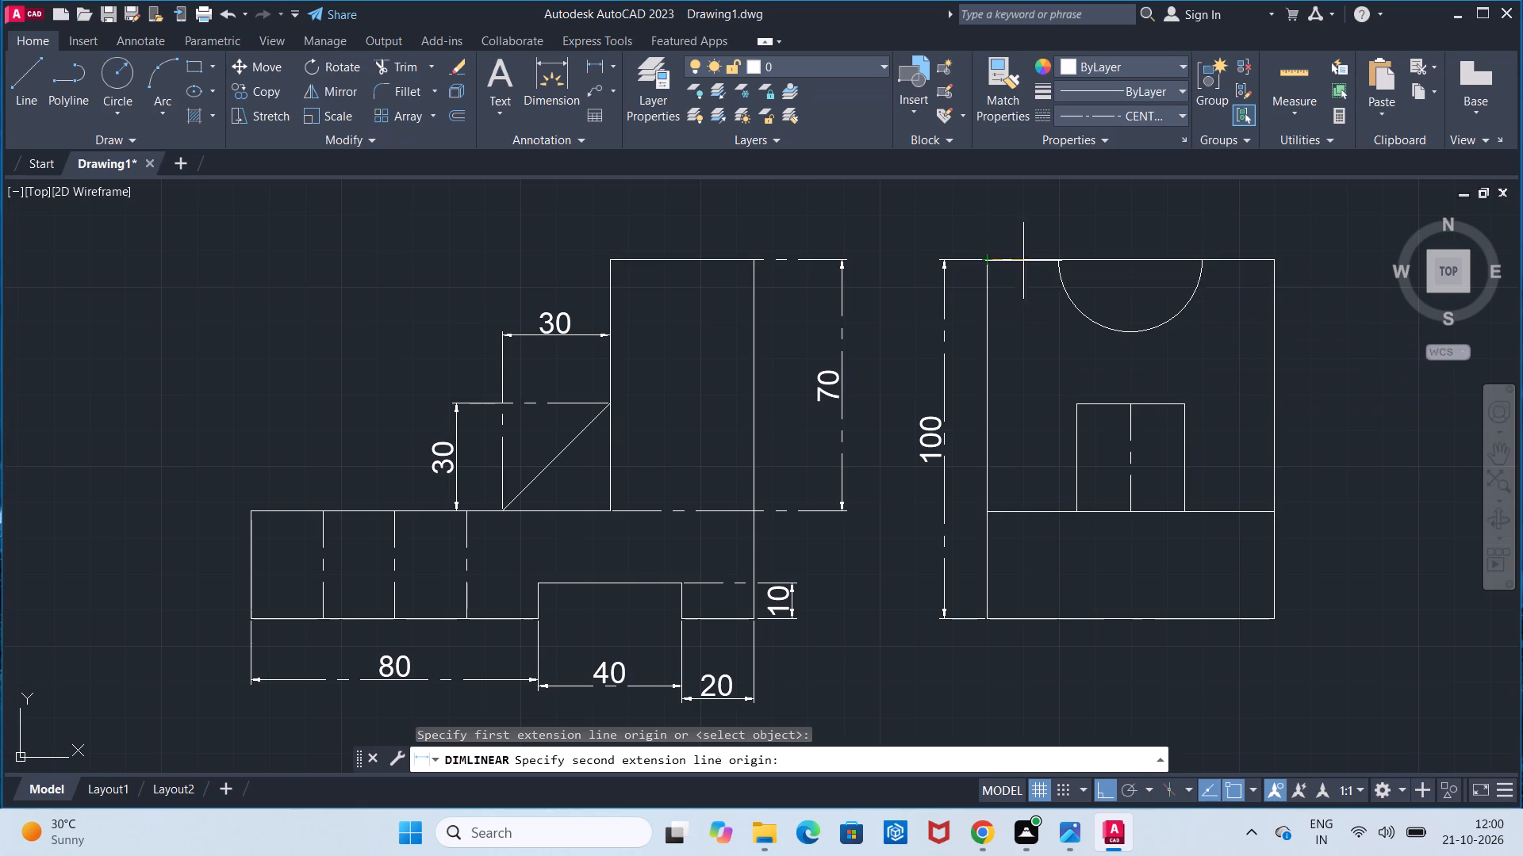
left_click(1054, 262)
left_click(1055, 242)
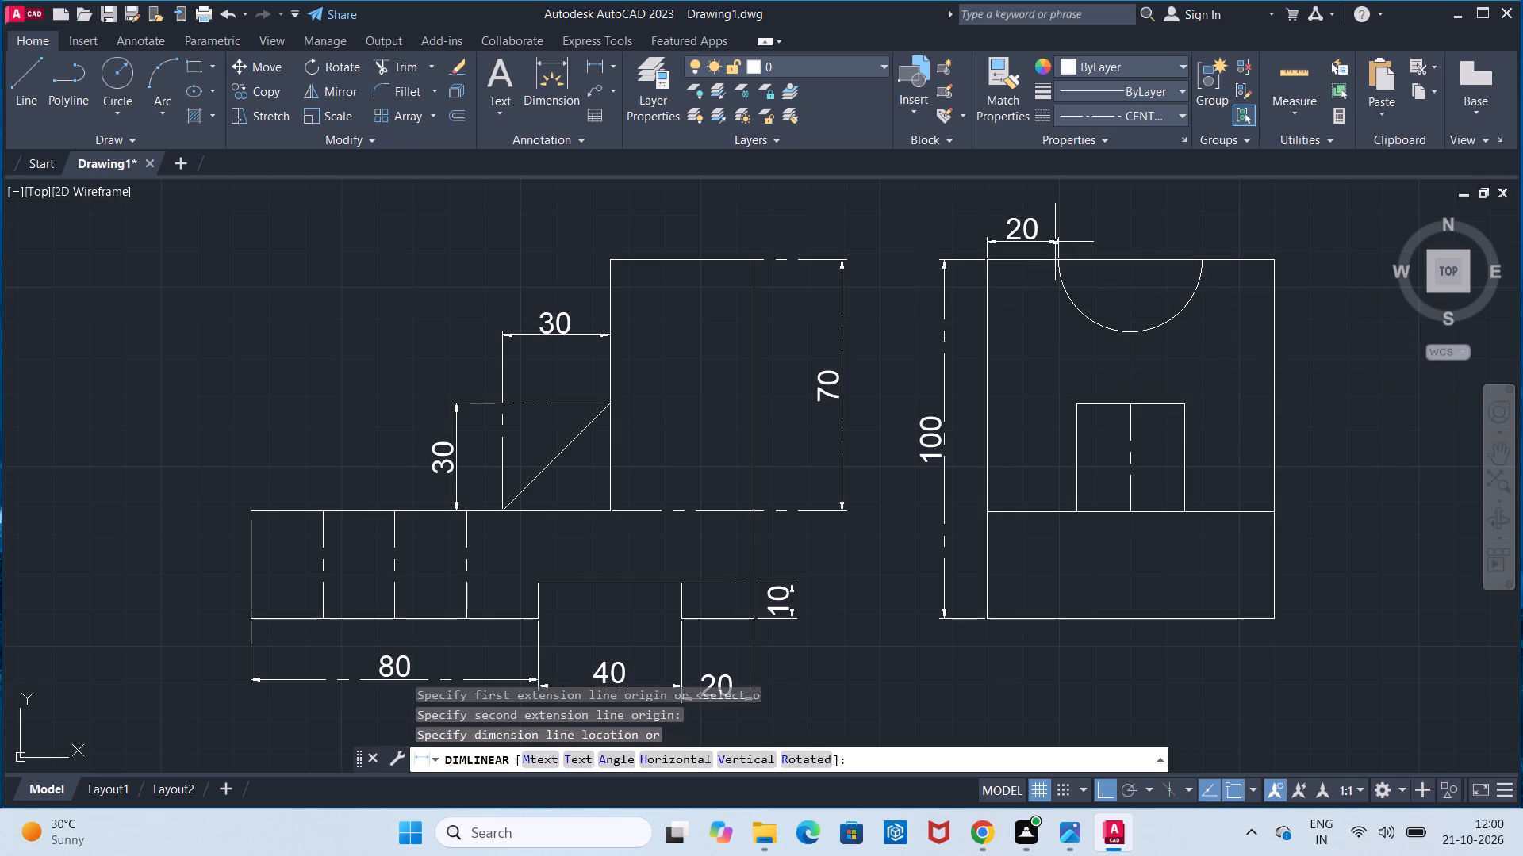
Add a radius dimension to the semicircular cutout in the side view, with its text below the arc.
left_click(616, 71)
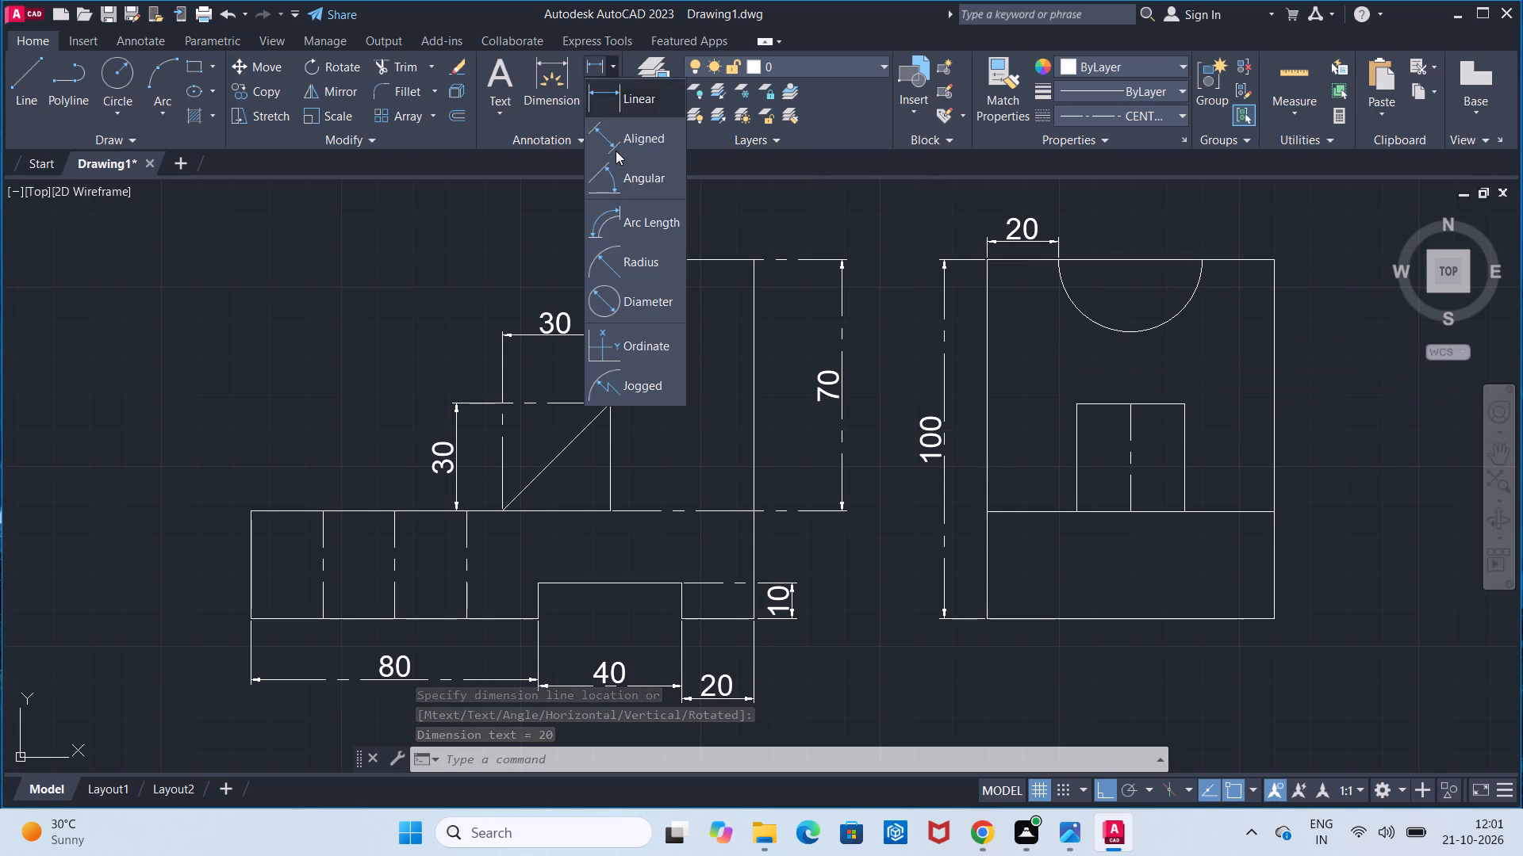
left_click(643, 248)
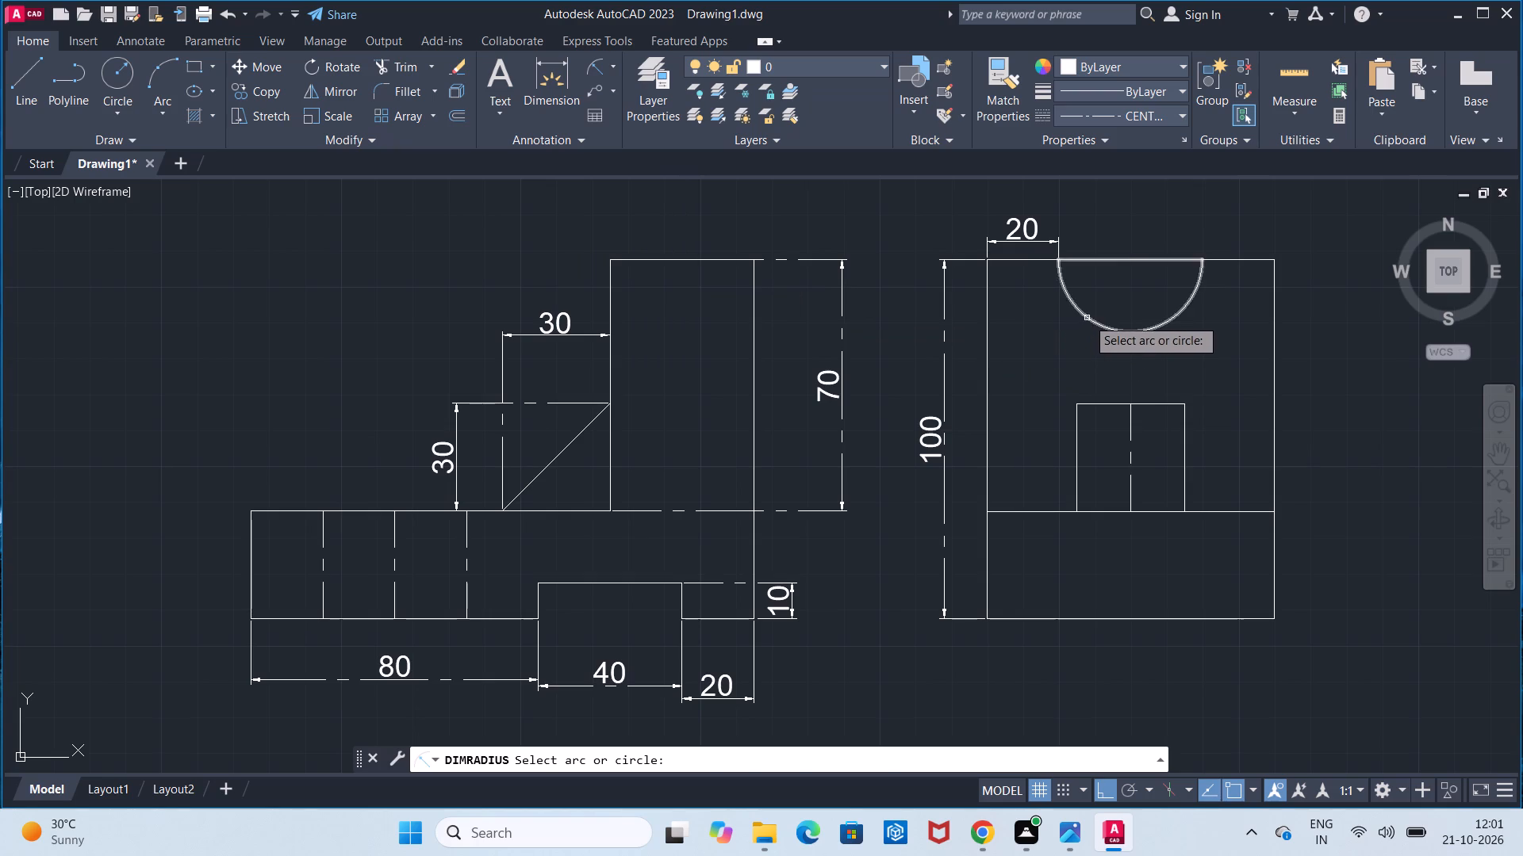
left_click(1087, 318)
left_click(1054, 347)
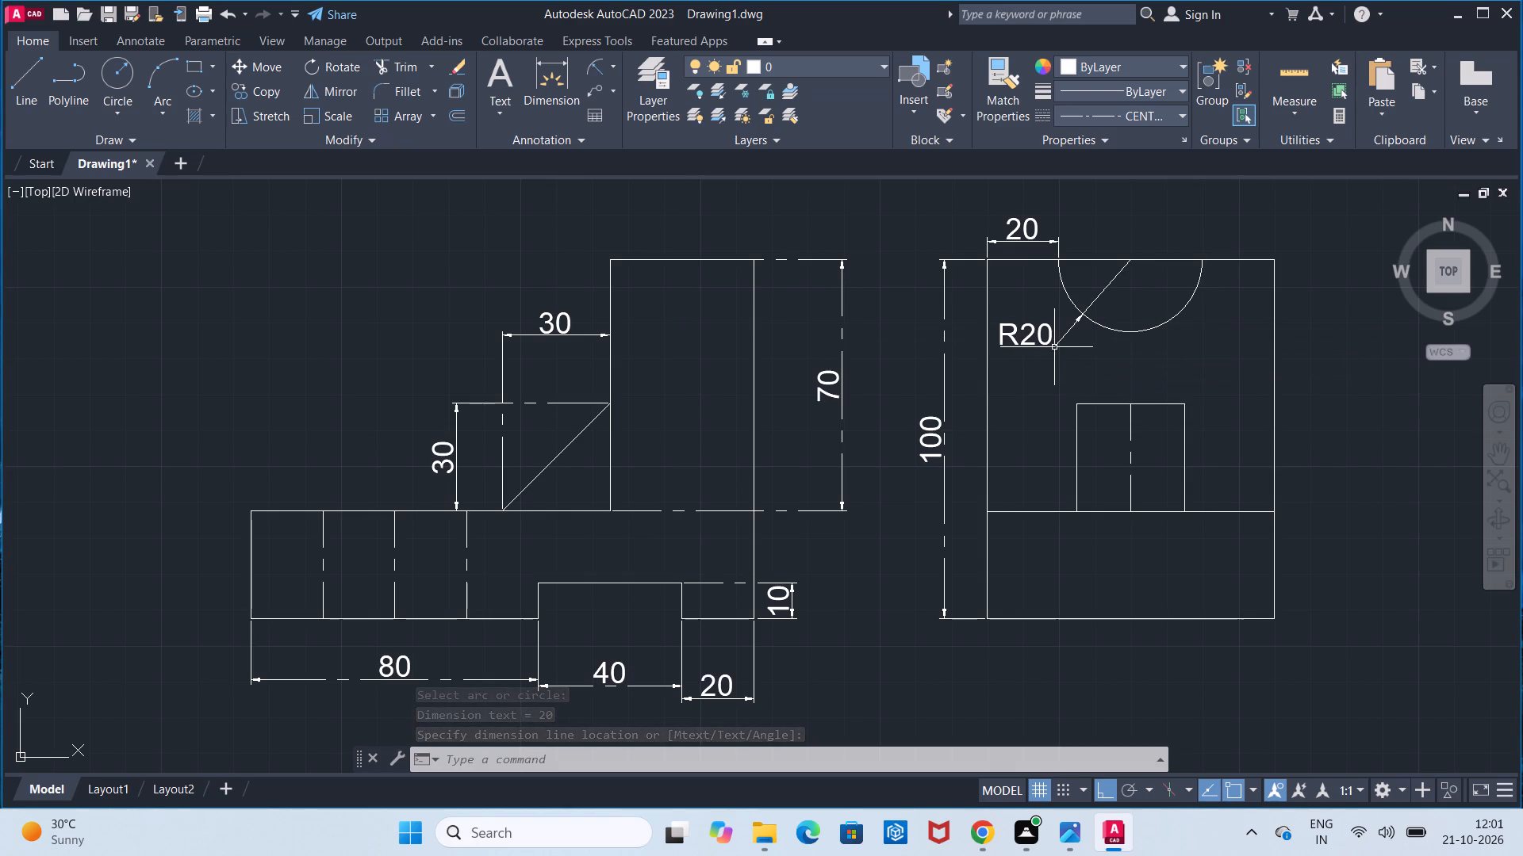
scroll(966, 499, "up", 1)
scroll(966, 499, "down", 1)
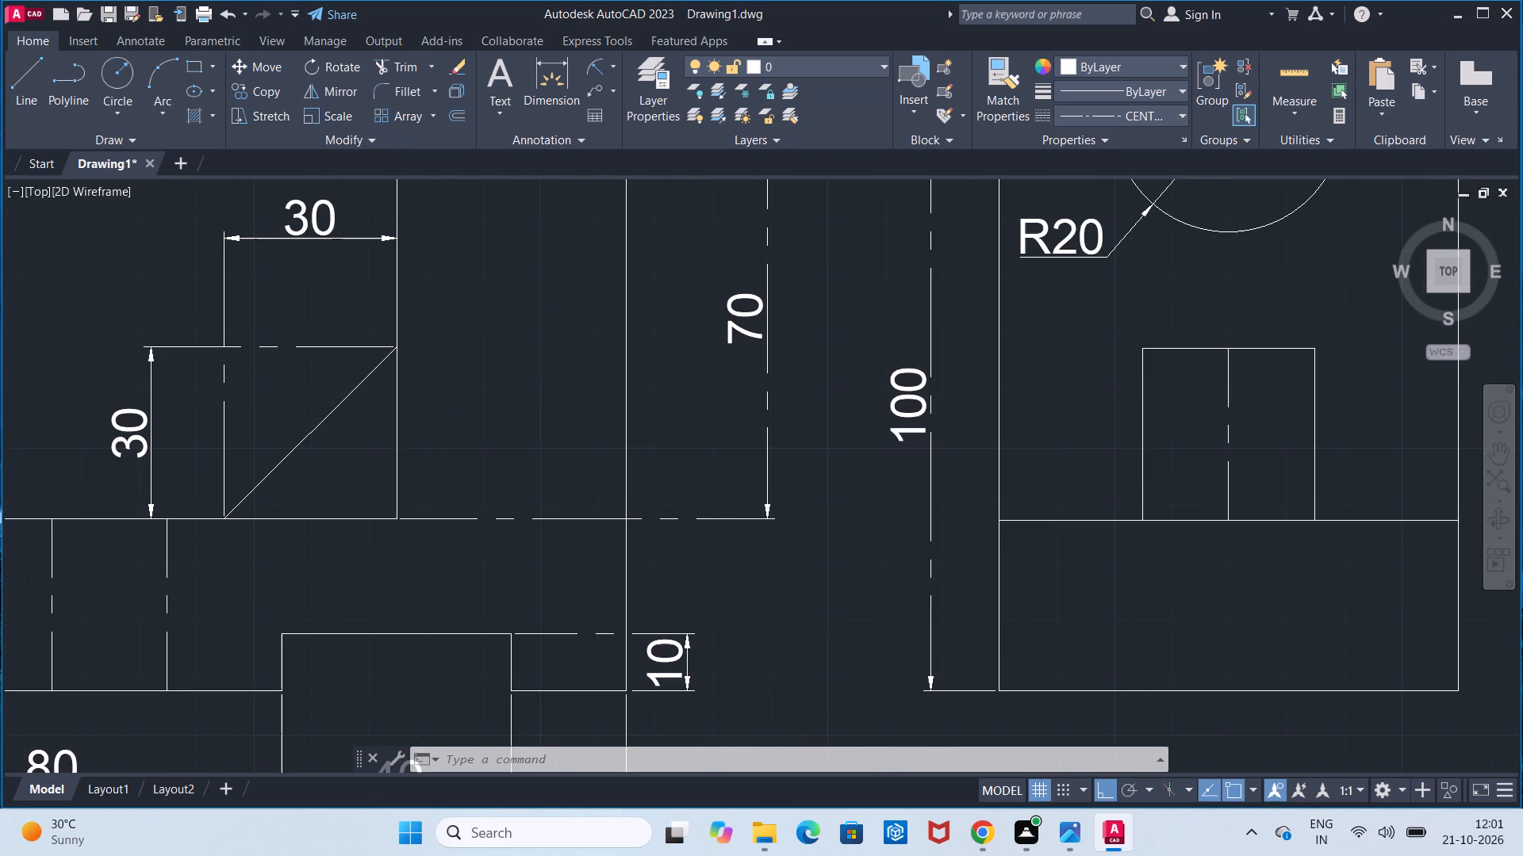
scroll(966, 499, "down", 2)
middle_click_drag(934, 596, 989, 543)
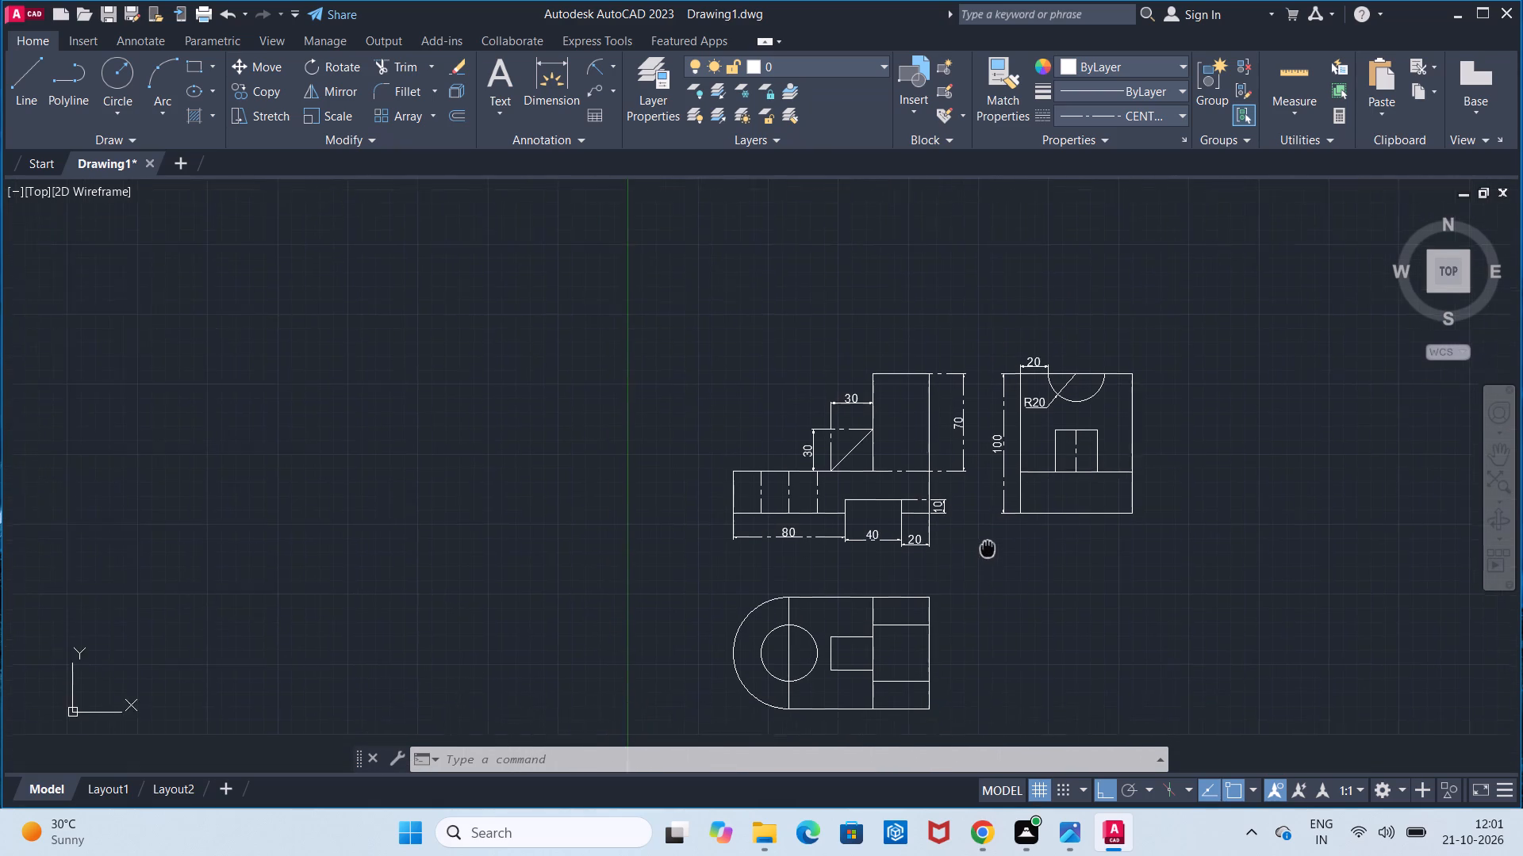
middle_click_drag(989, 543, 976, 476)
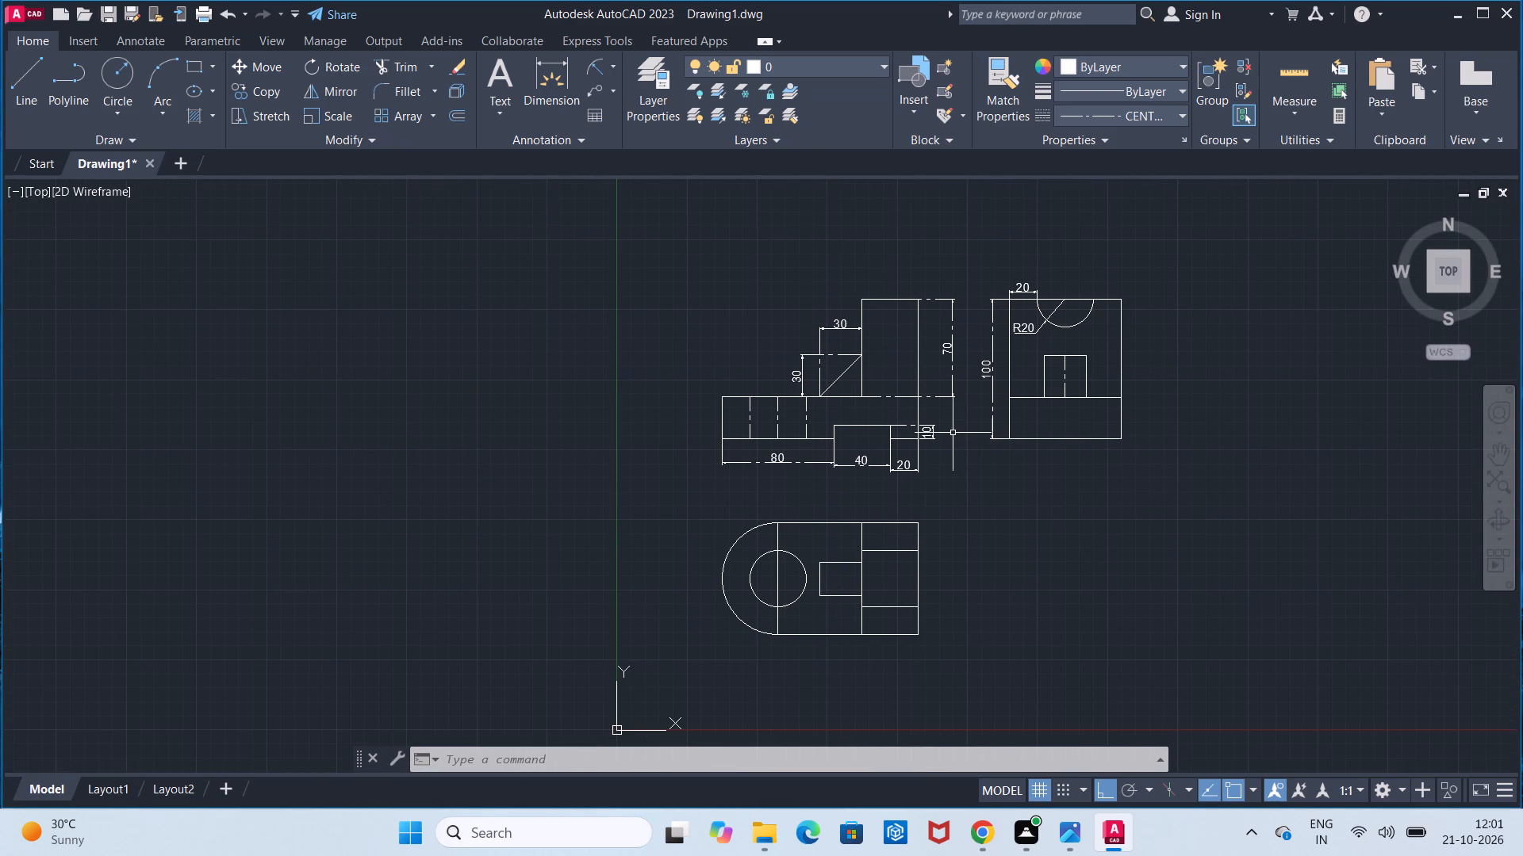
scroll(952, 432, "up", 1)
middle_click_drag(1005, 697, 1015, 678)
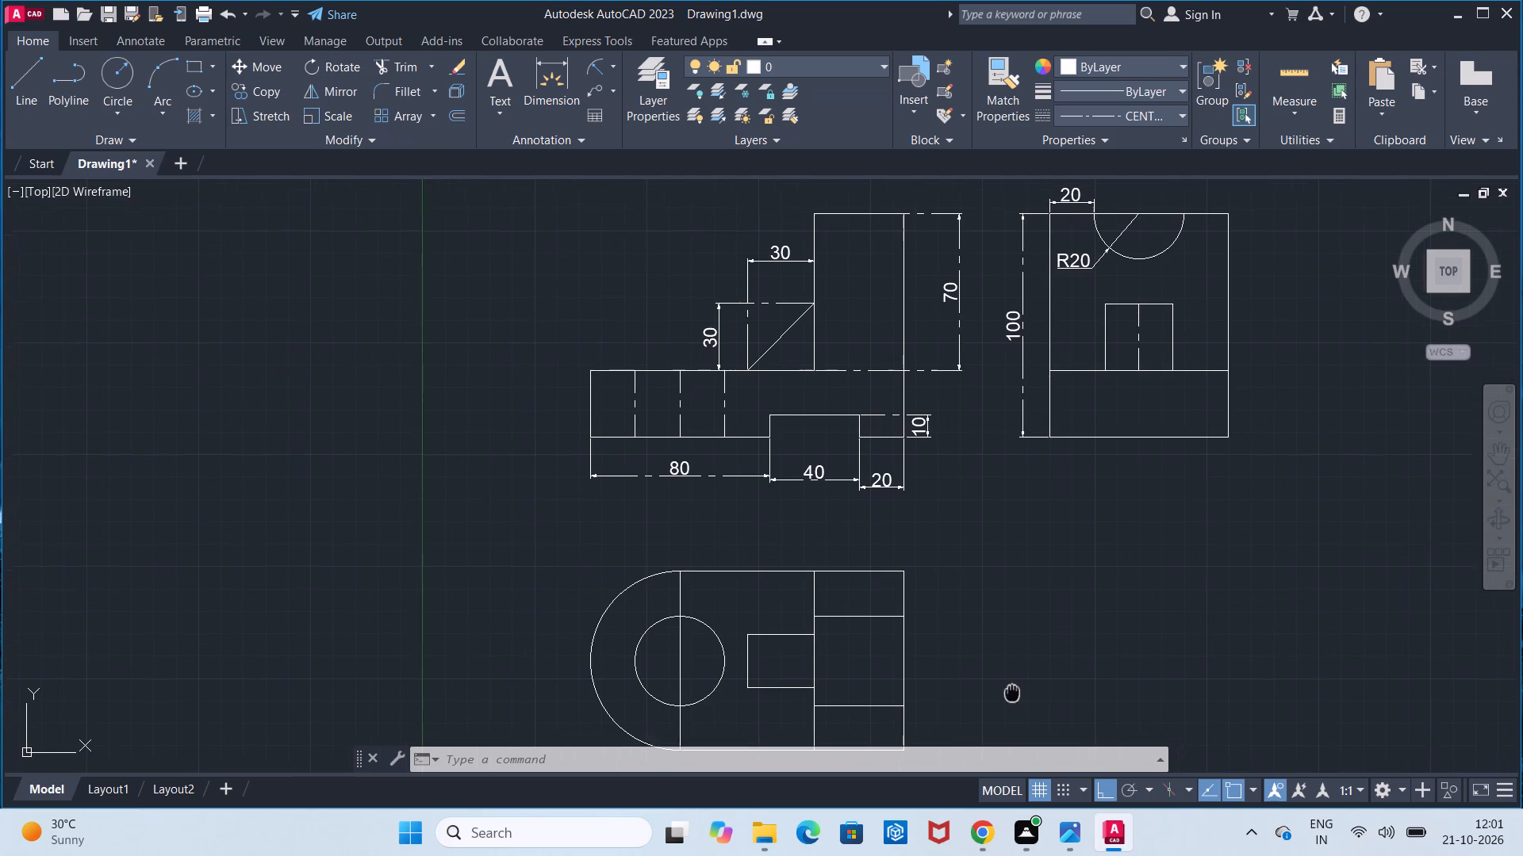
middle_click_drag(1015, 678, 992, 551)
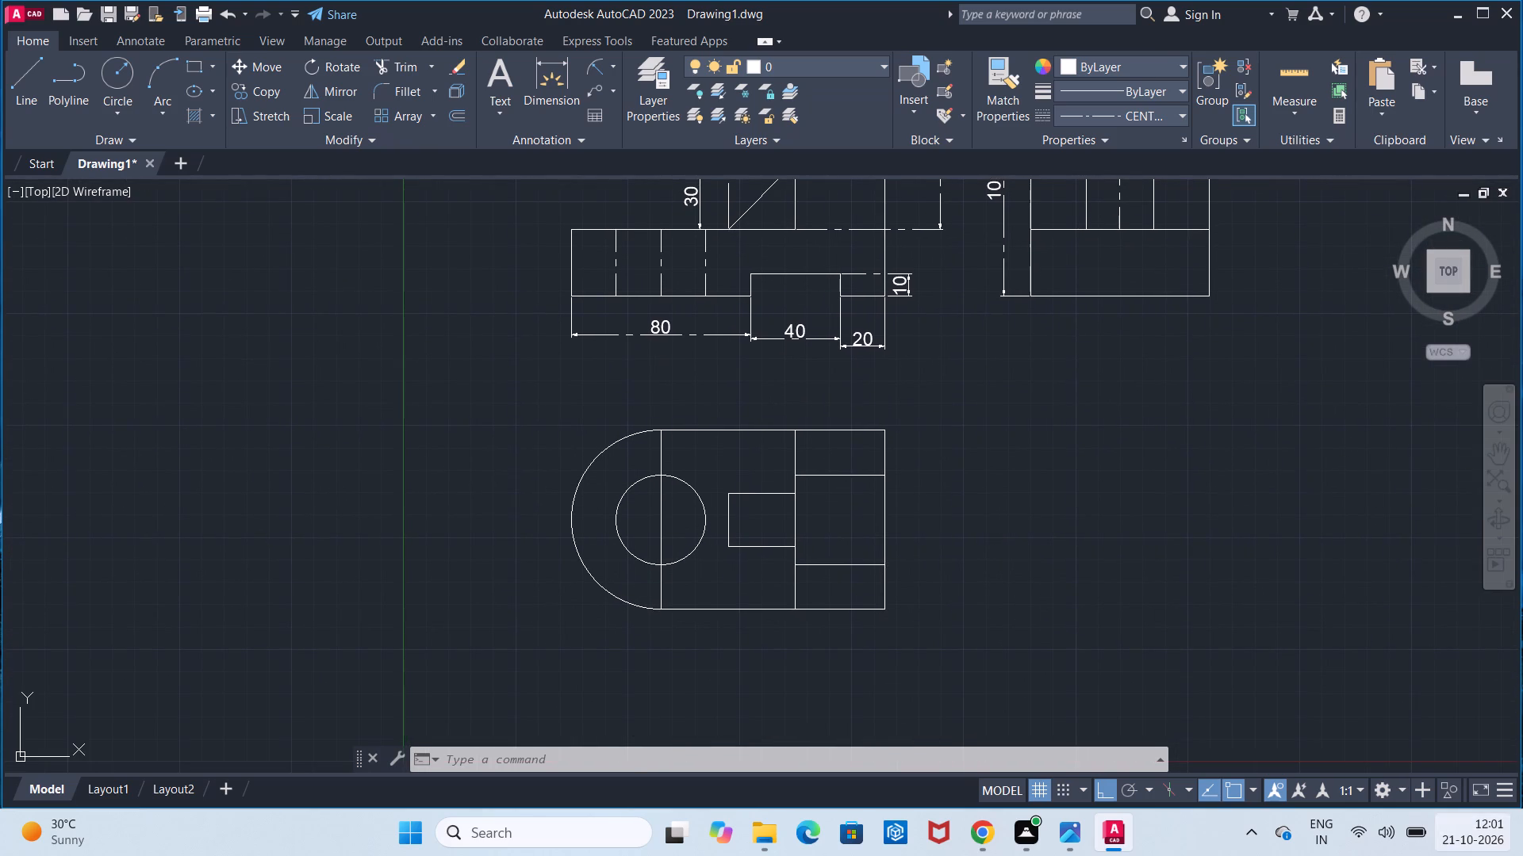
Add a vertical linear dimension for the rib's width in the top view, placing it inside the rib outline.
left_click(610, 75)
left_click(611, 92)
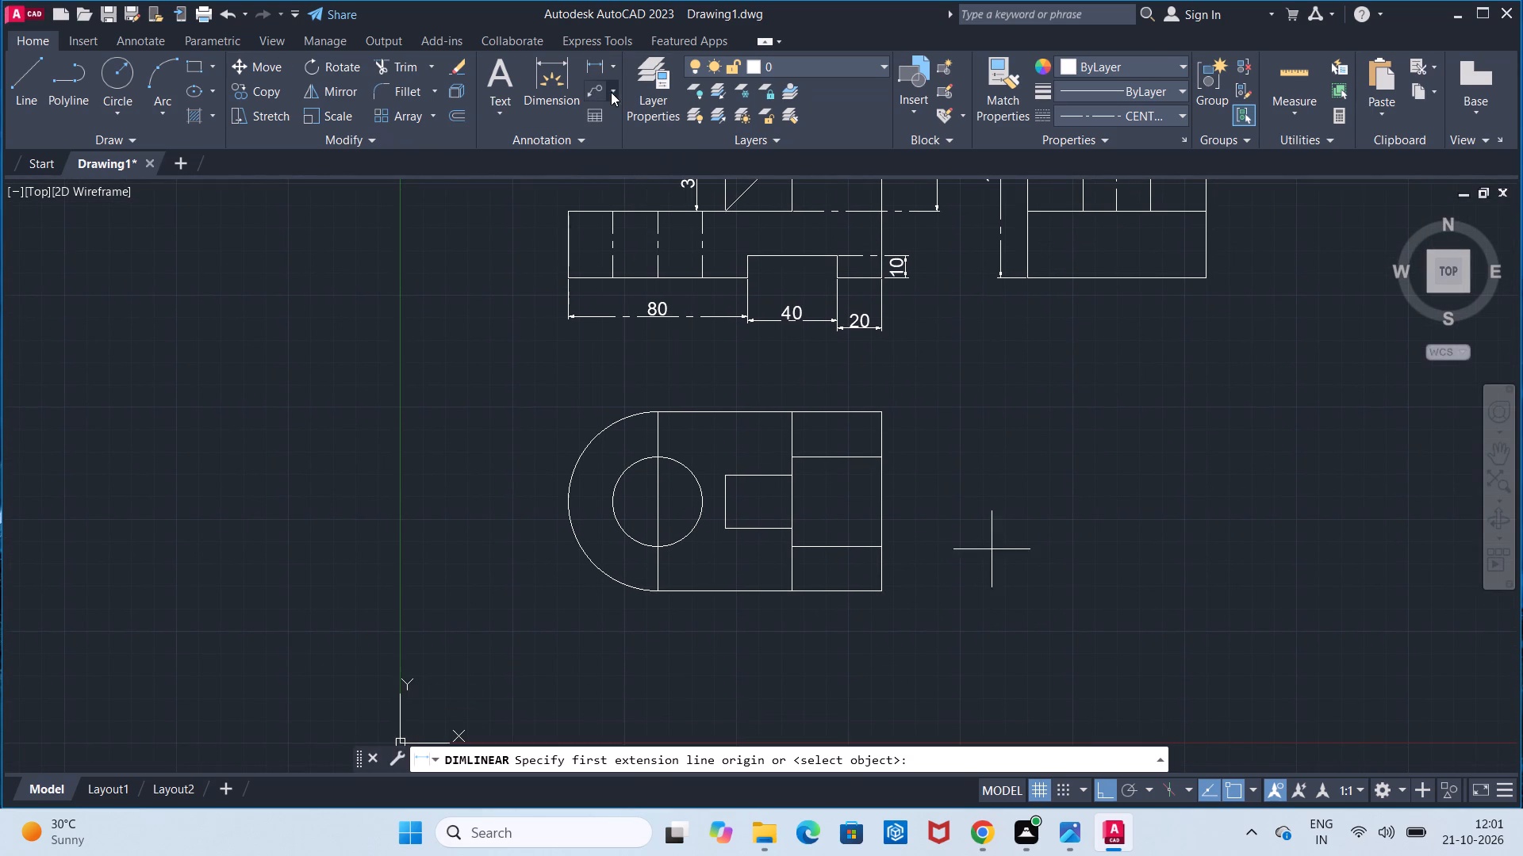
left_click(764, 476)
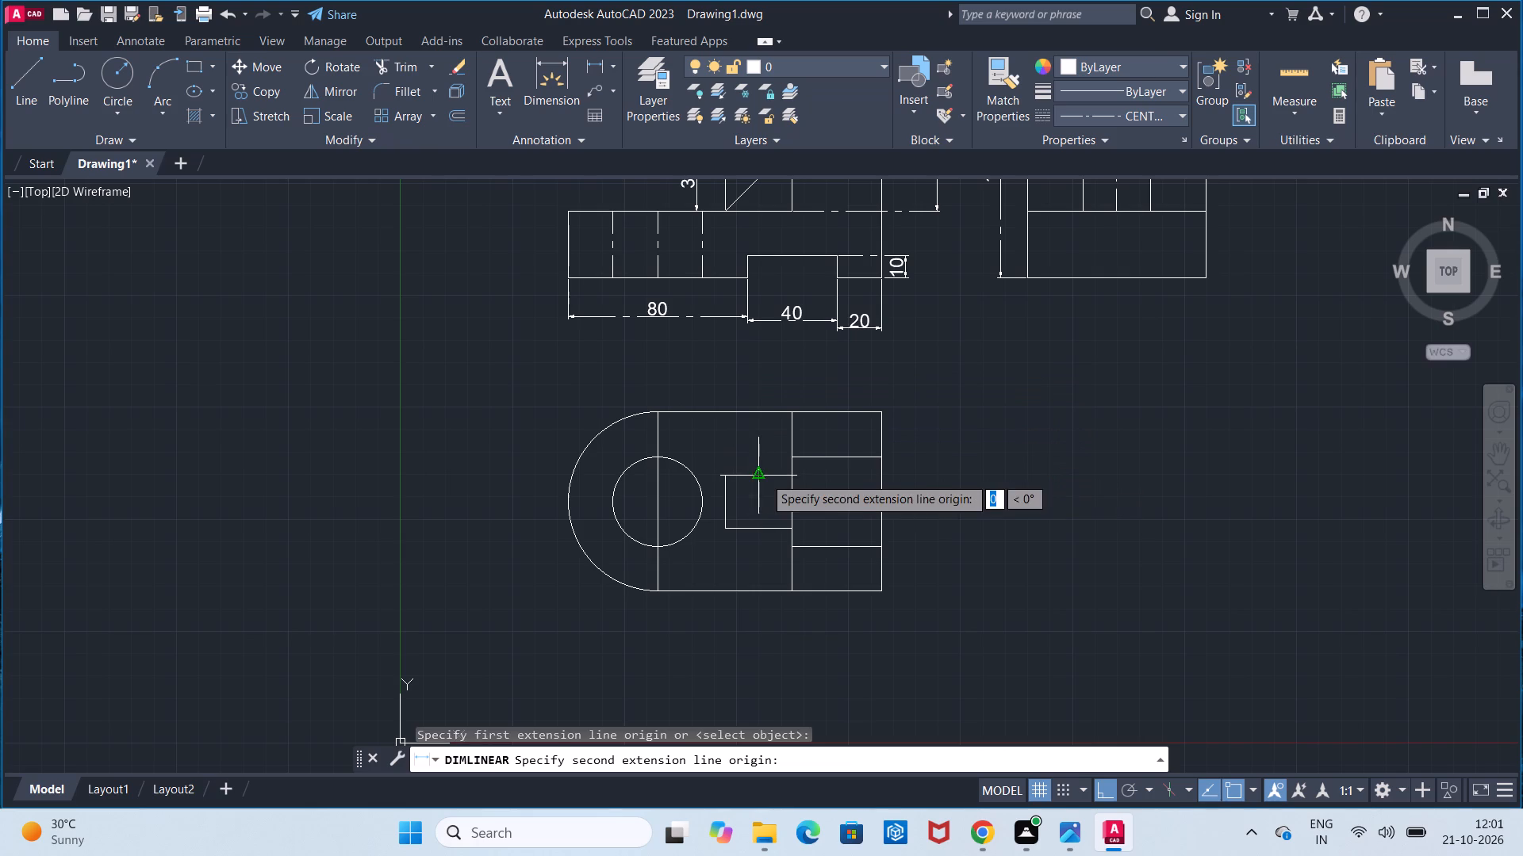
left_click(764, 522)
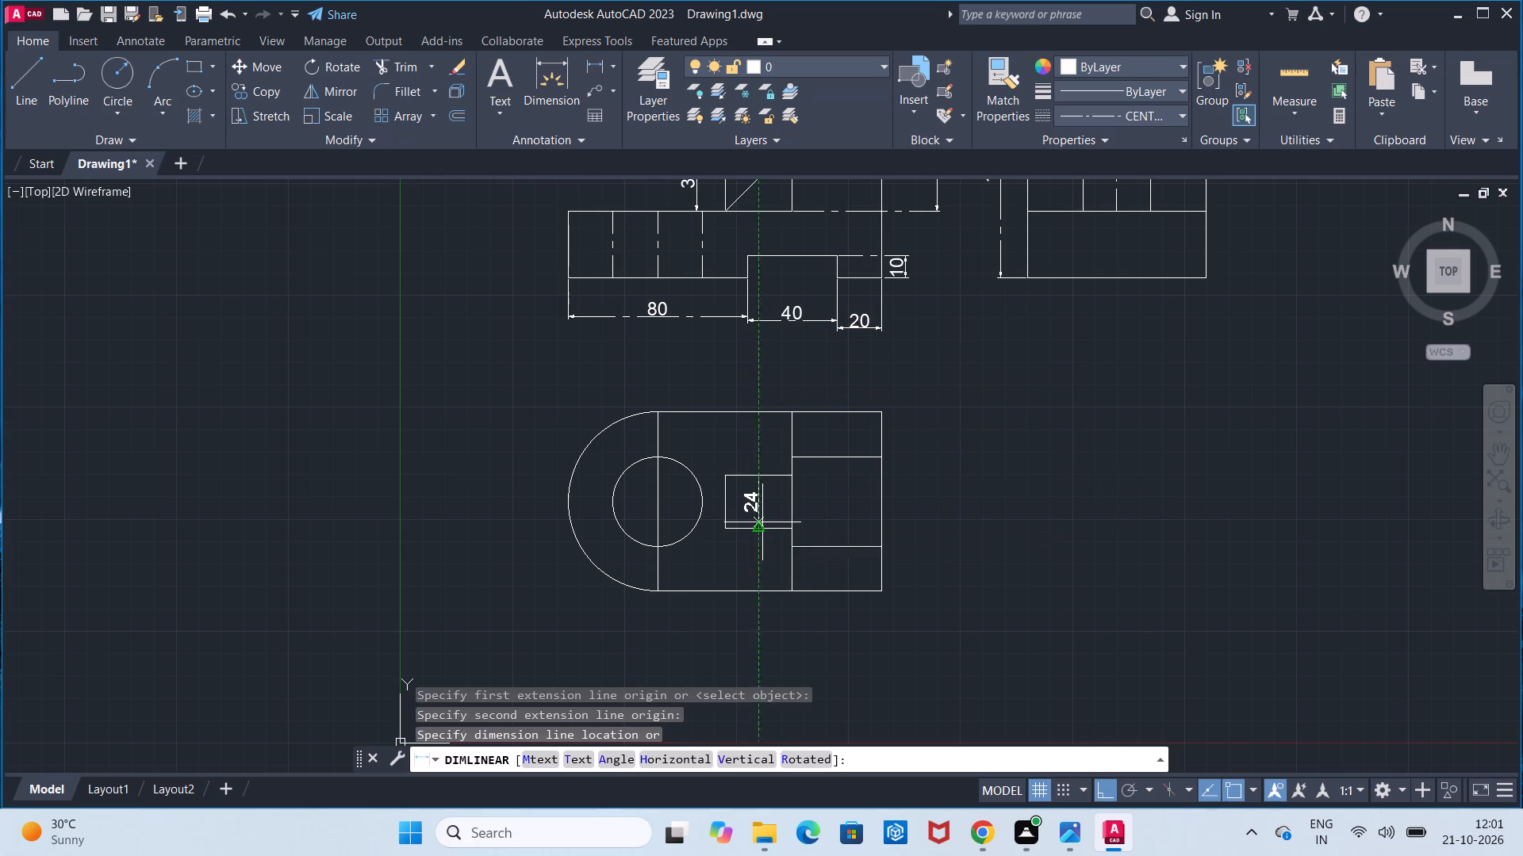
left_click(761, 523)
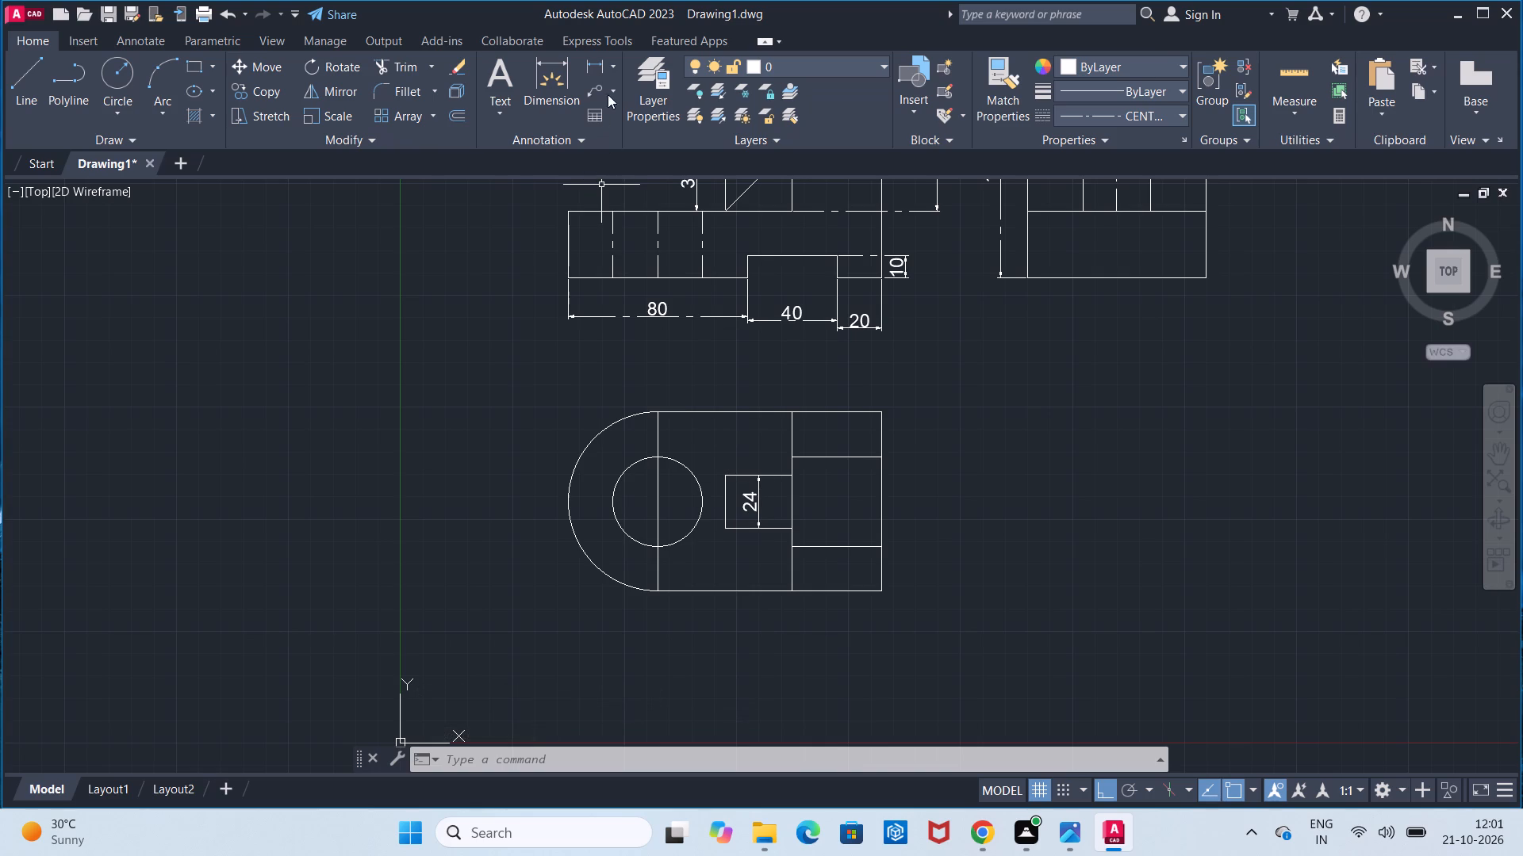
In the top view, add a diameter dimension to the circular hole and a radius dimension to the rounded end, both outside the outline.
left_click(613, 71)
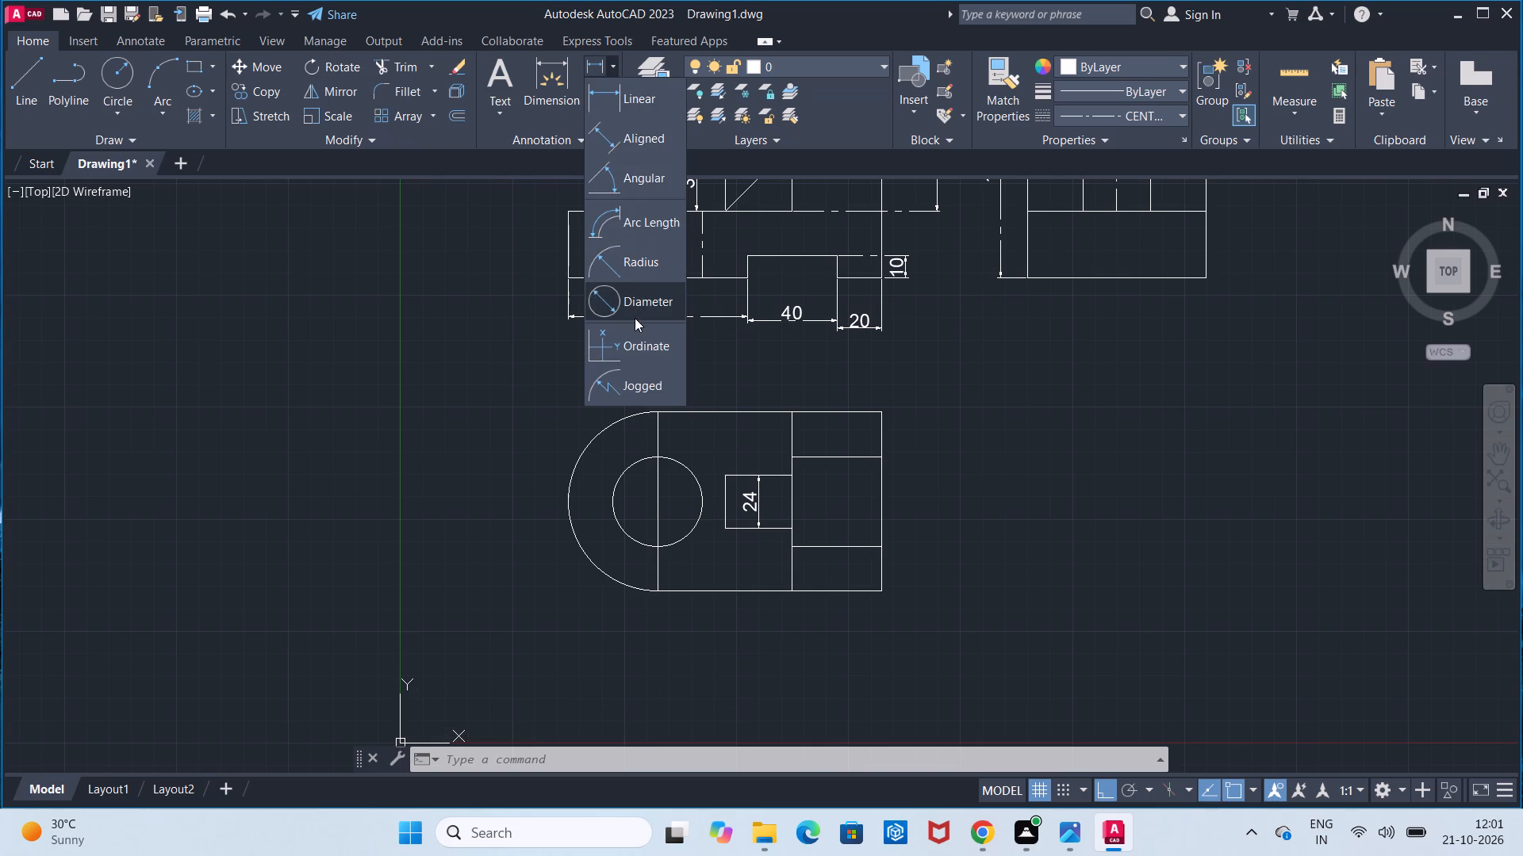
left_click(635, 306)
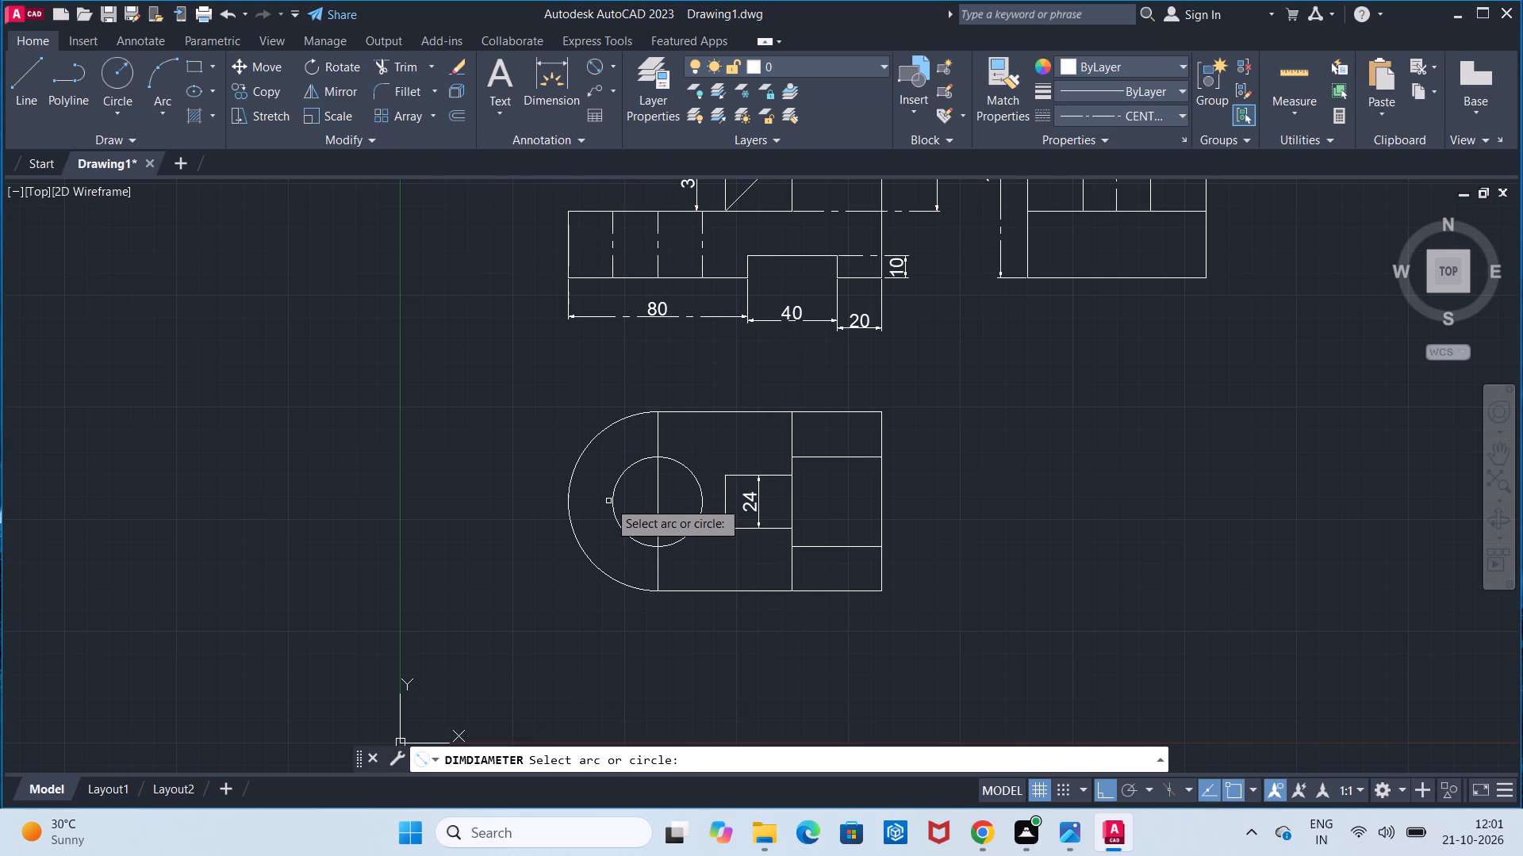
left_click(613, 499)
left_click(527, 503)
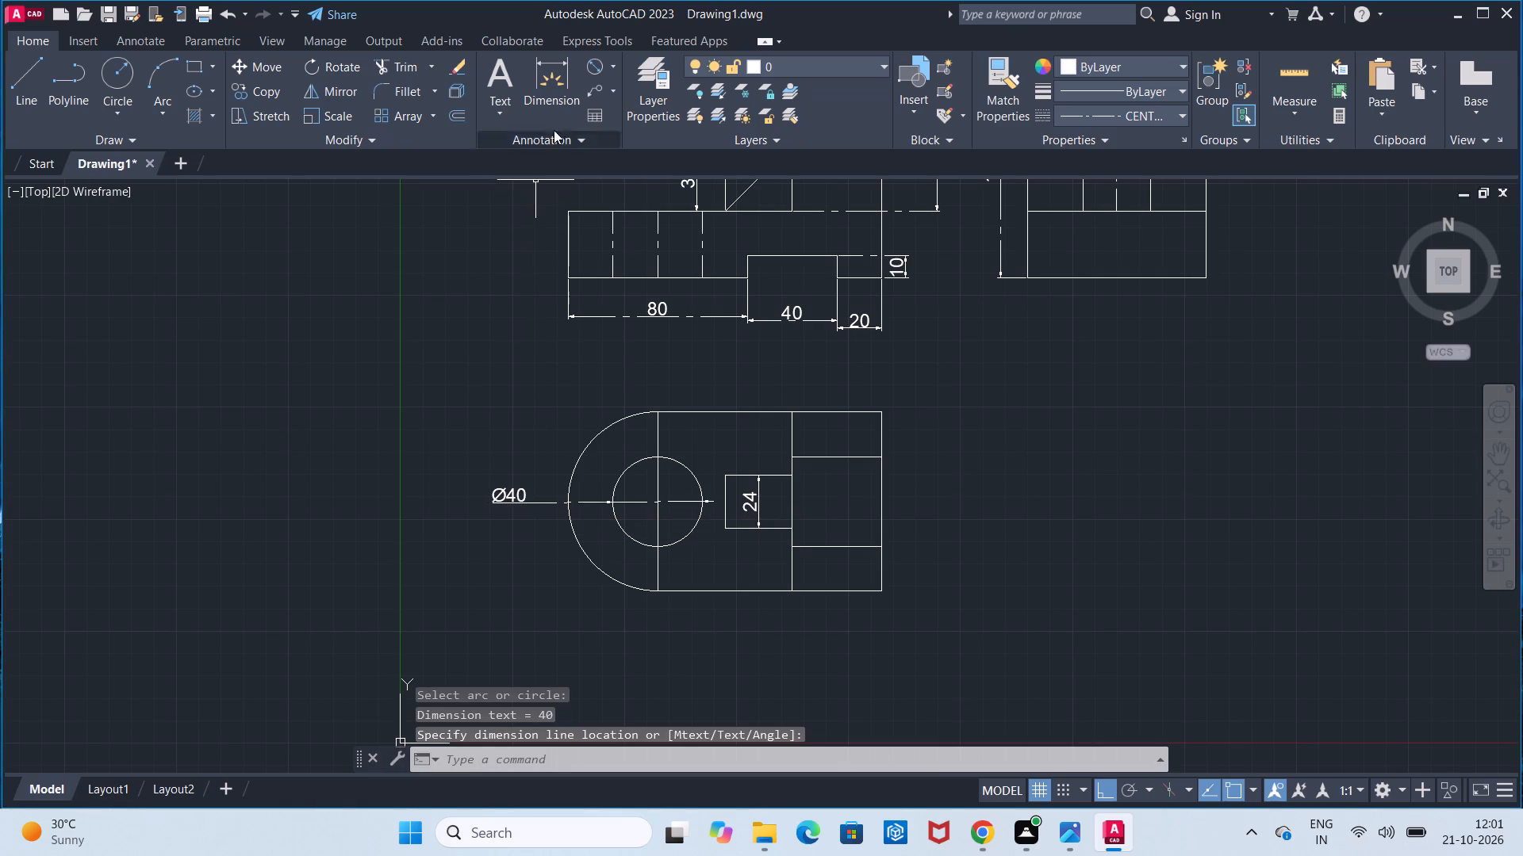
left_click(613, 69)
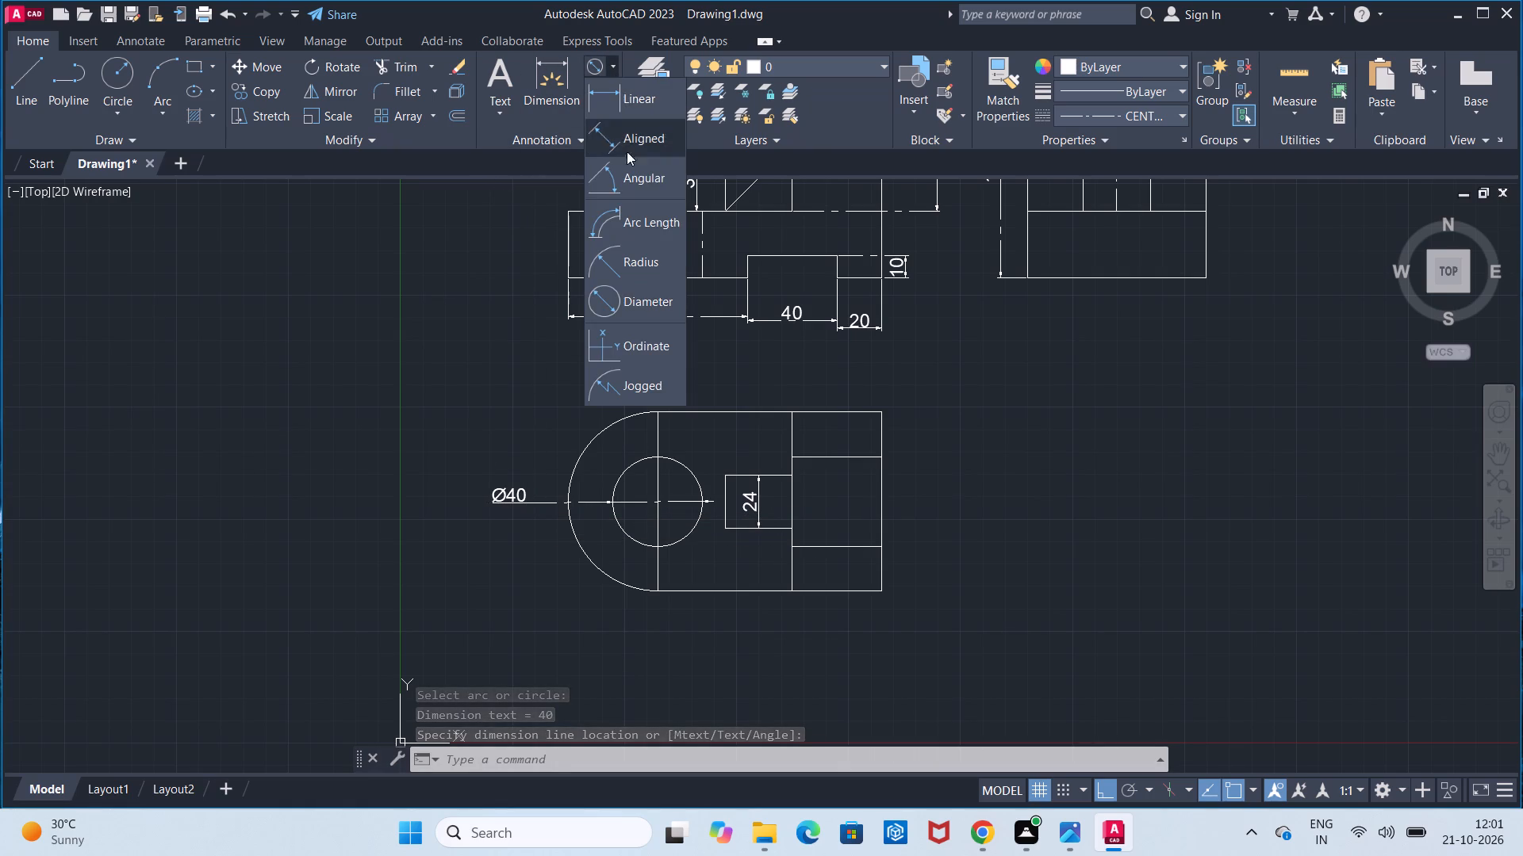
left_click(635, 262)
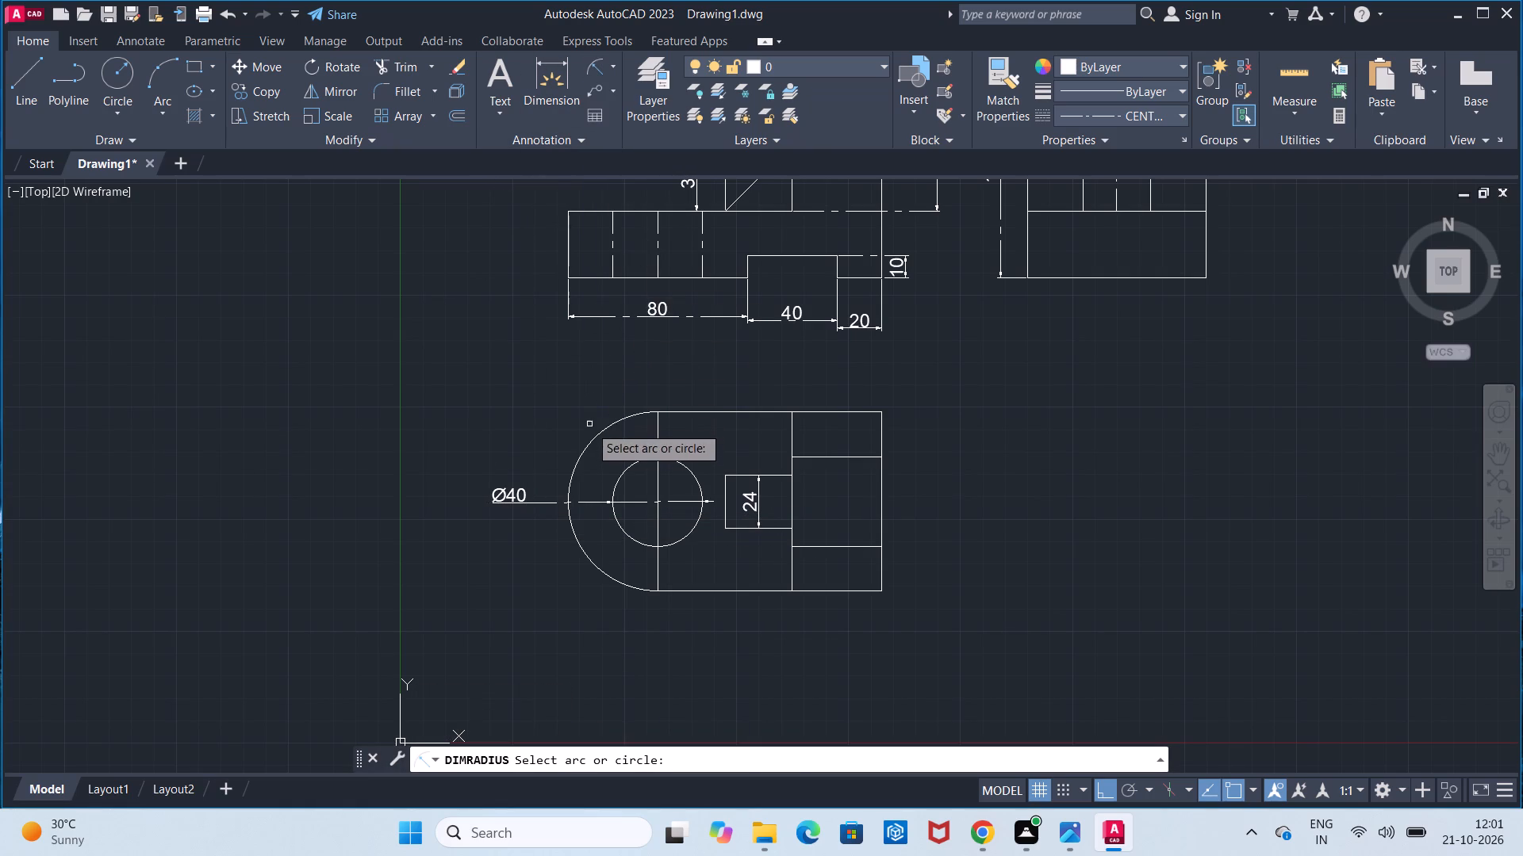
left_click(593, 443)
left_click(566, 415)
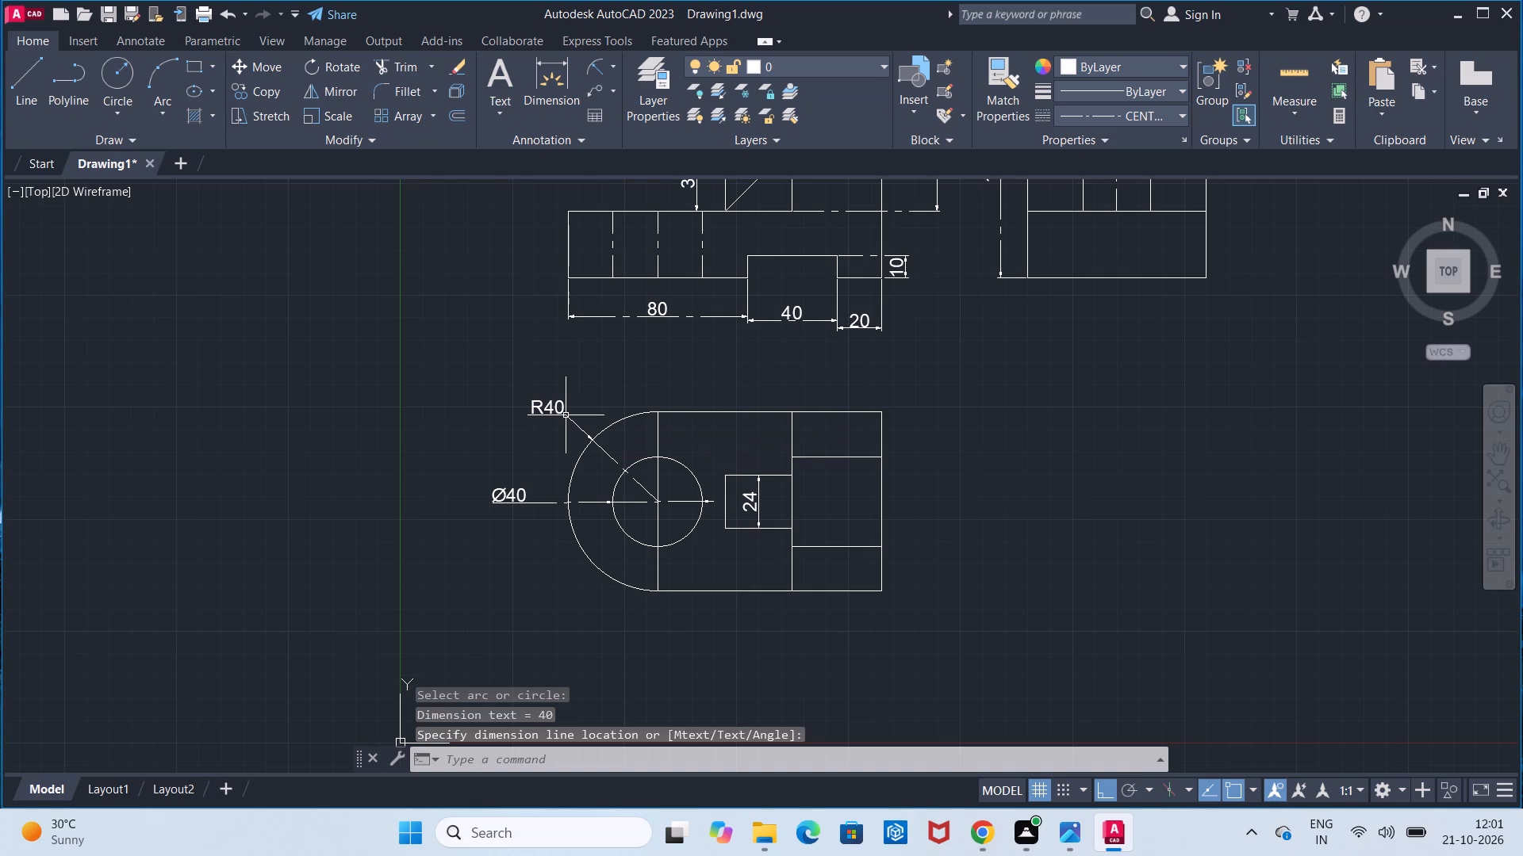
Add linear dimensions to the top view for the straight edge's length above it and the overall depth beside the flat end.
left_click(607, 64)
left_click(613, 67)
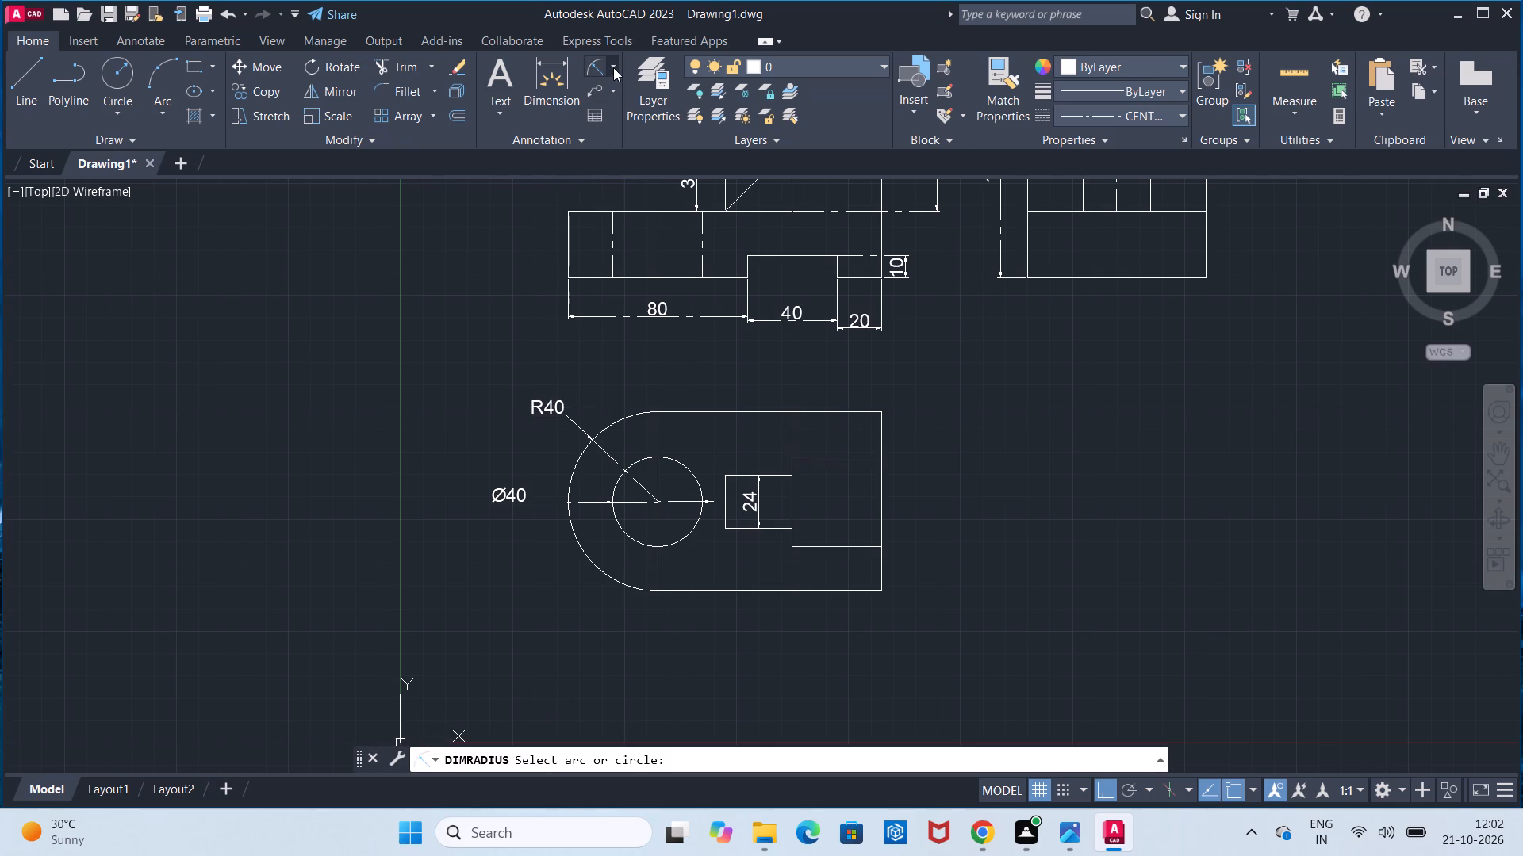
left_click(610, 98)
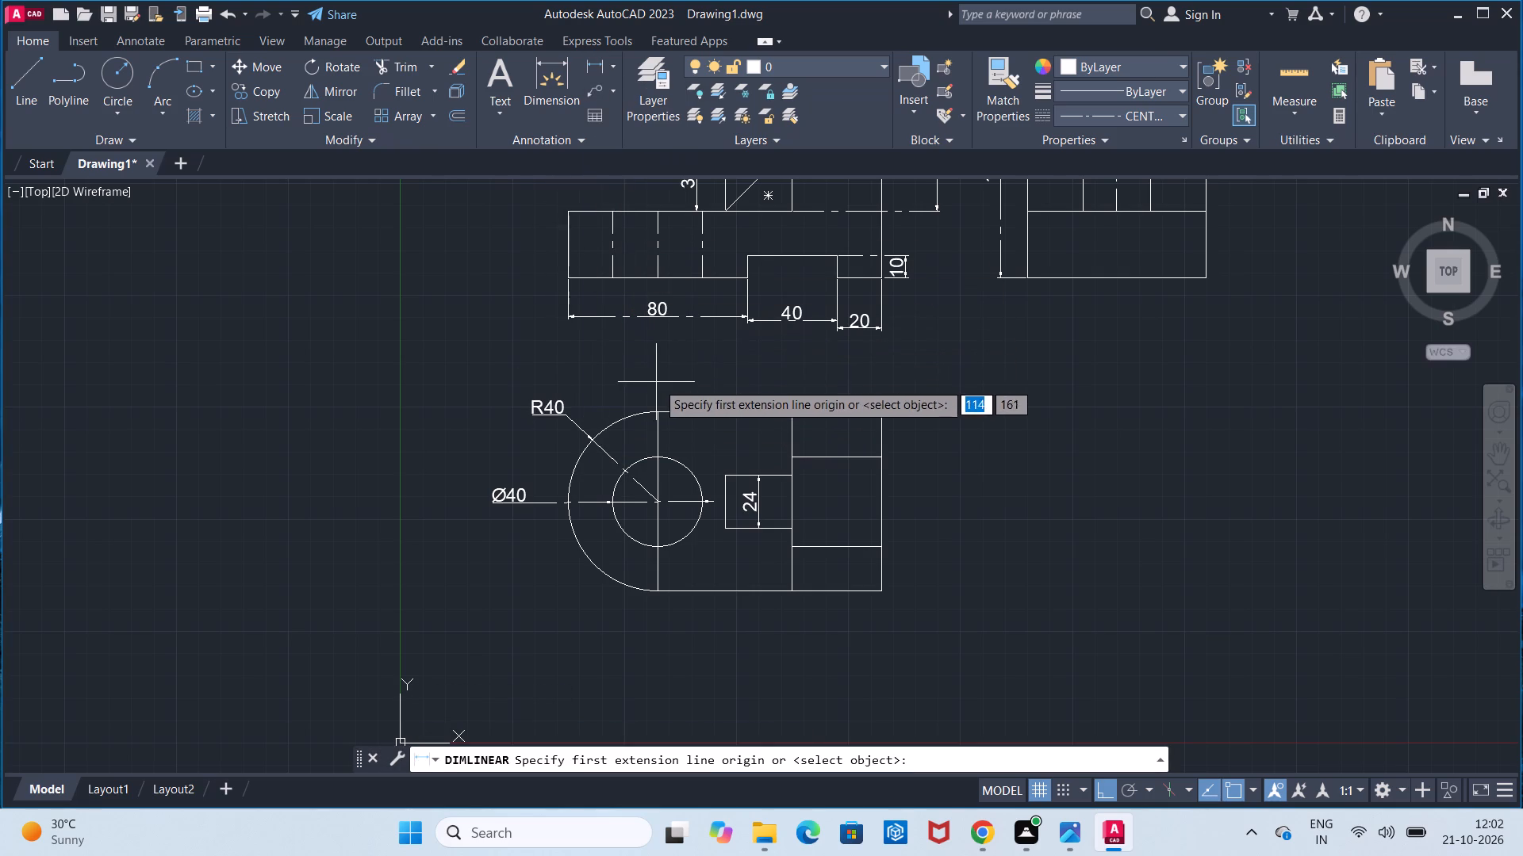
left_click(659, 407)
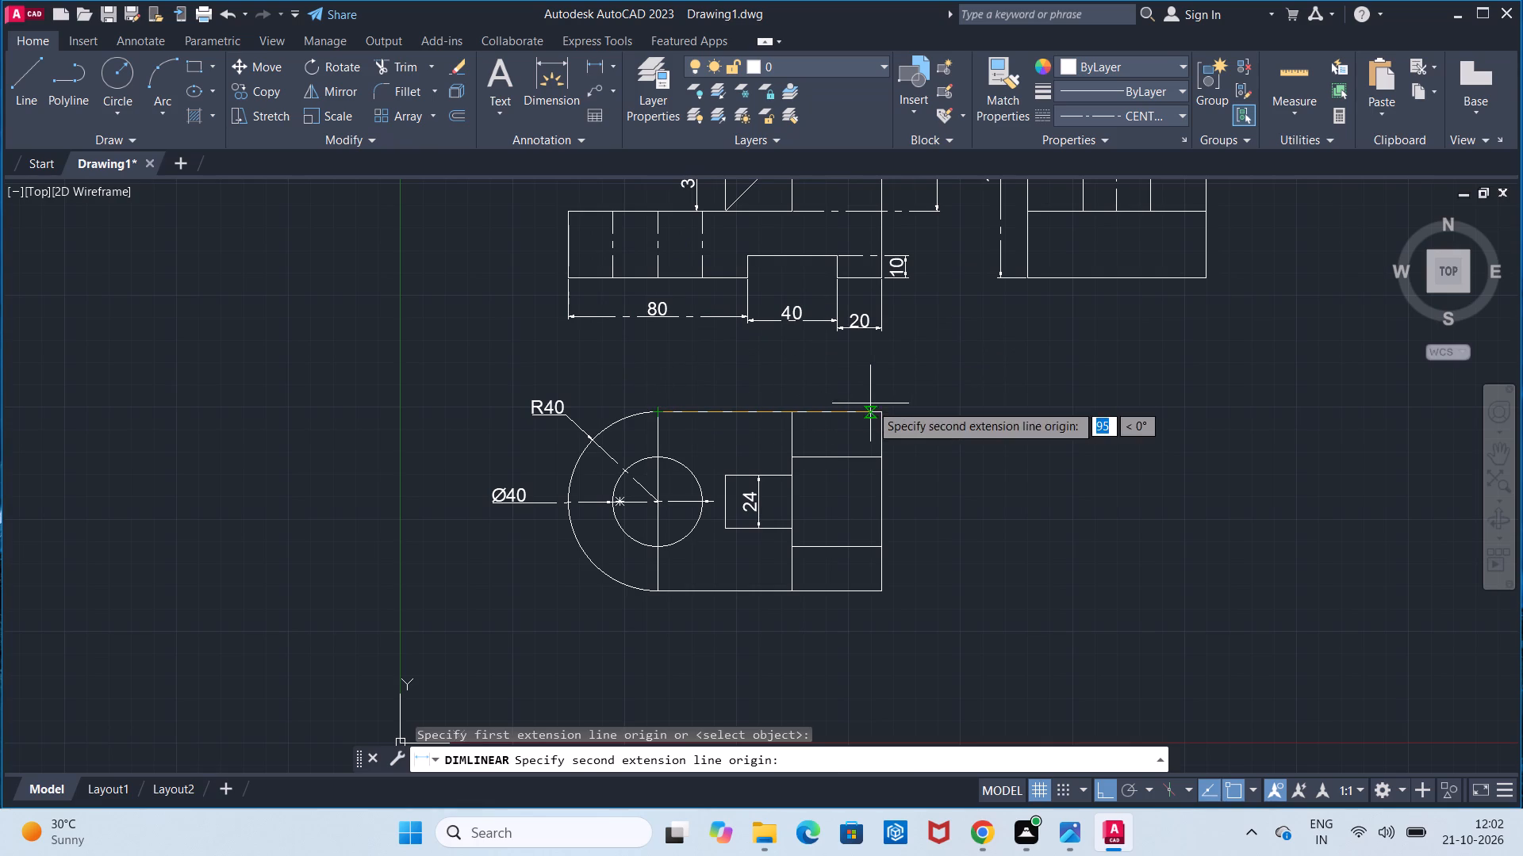
left_click(878, 403)
left_click(877, 389)
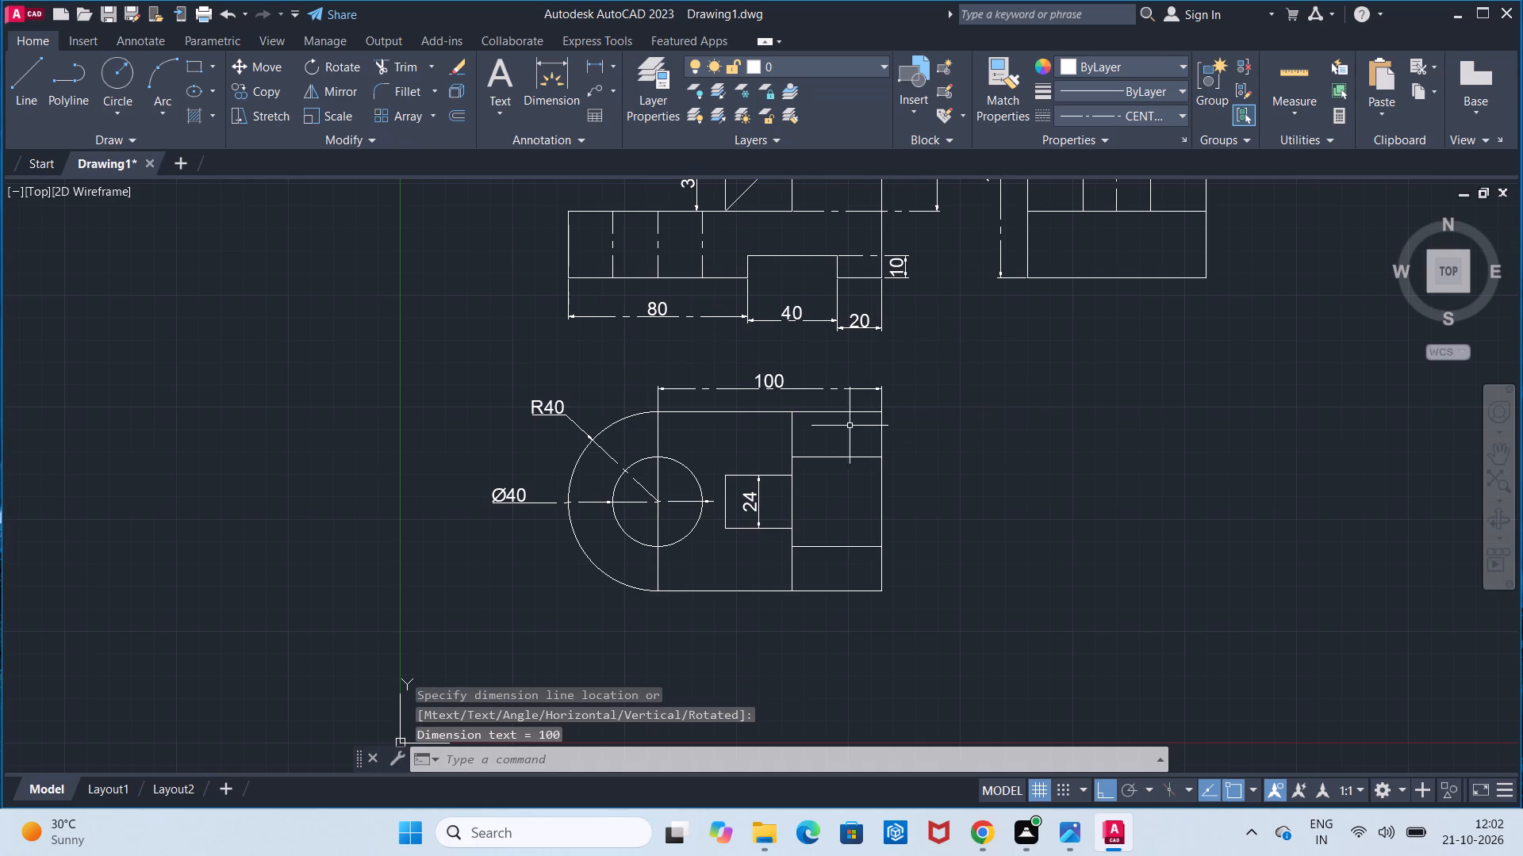
left_click(596, 75)
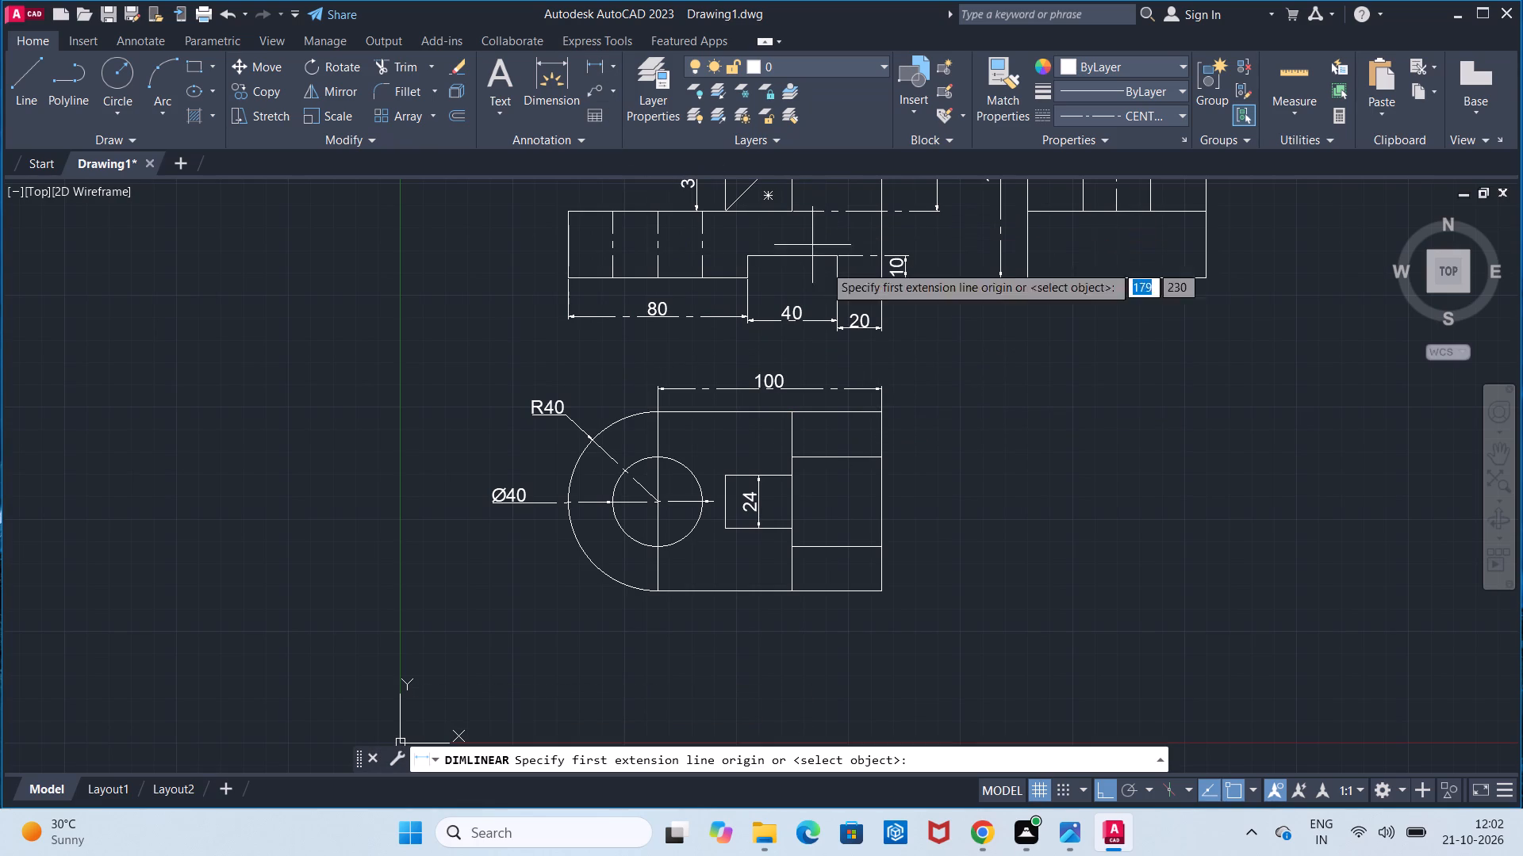
left_click(884, 410)
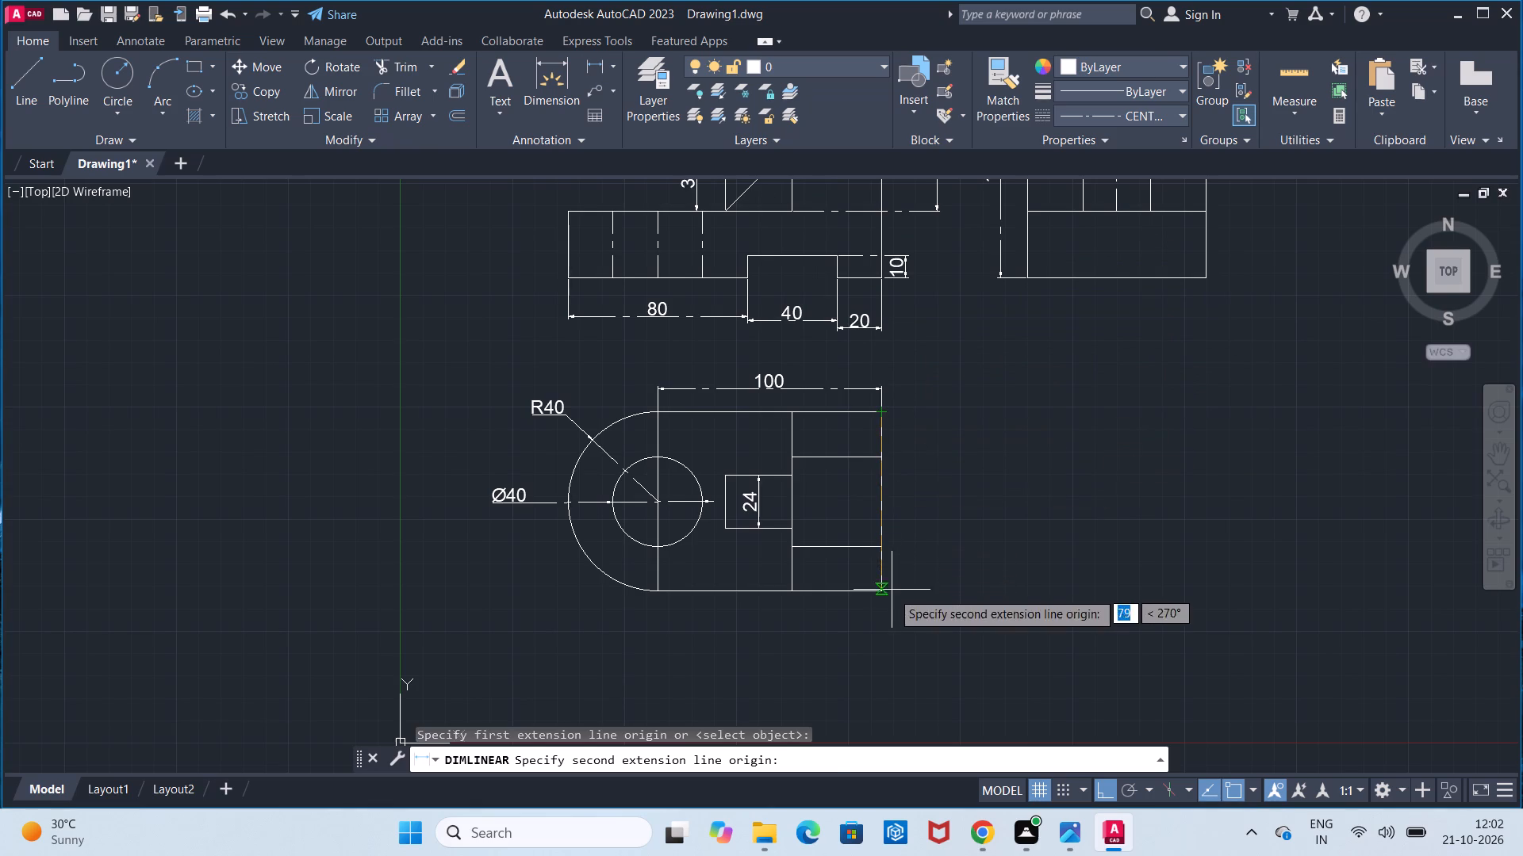
left_click(892, 592)
left_click(910, 588)
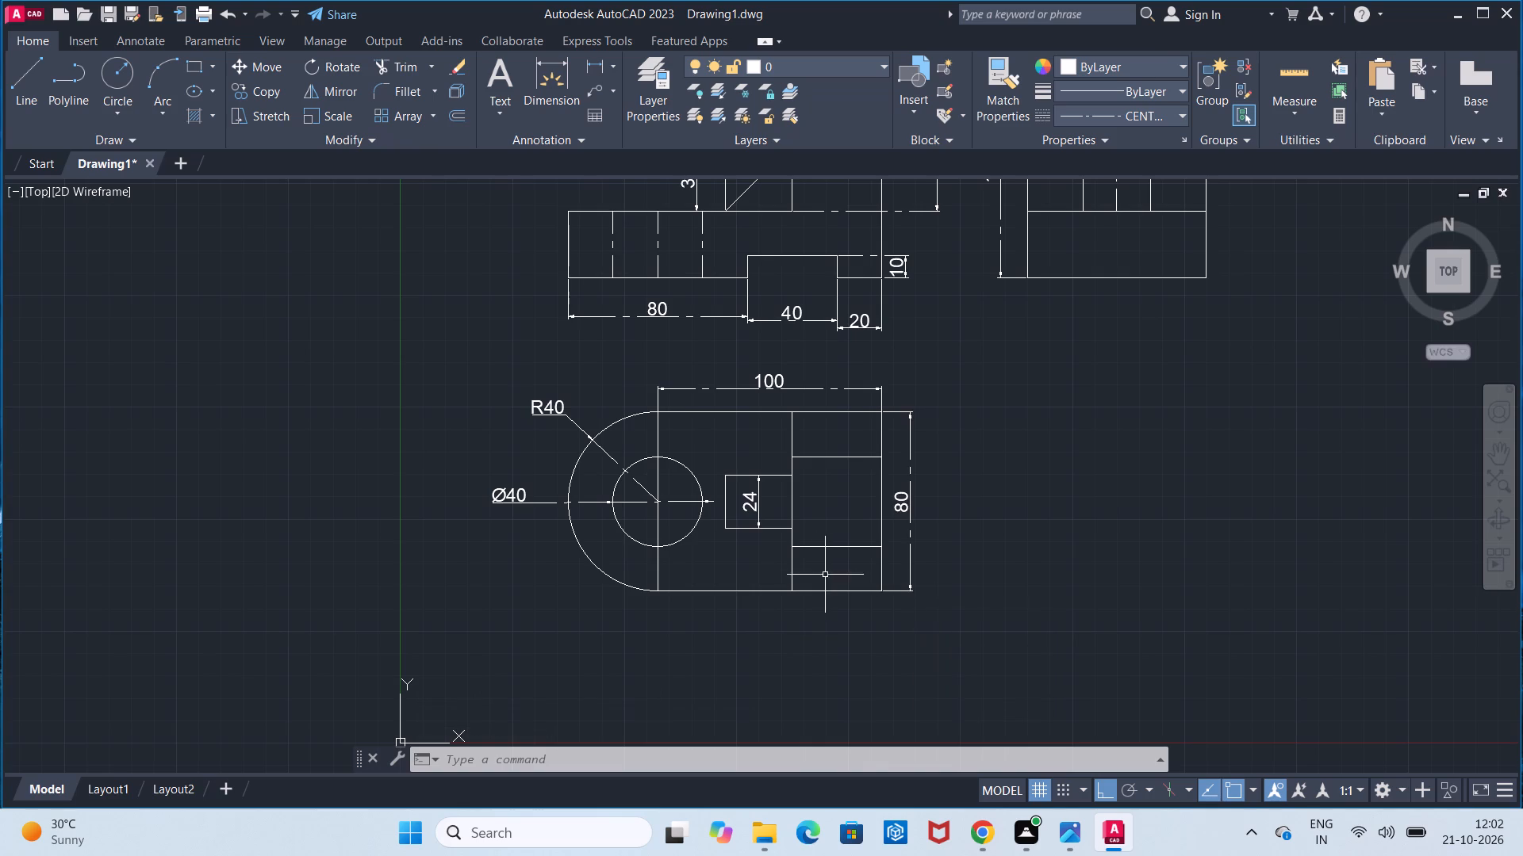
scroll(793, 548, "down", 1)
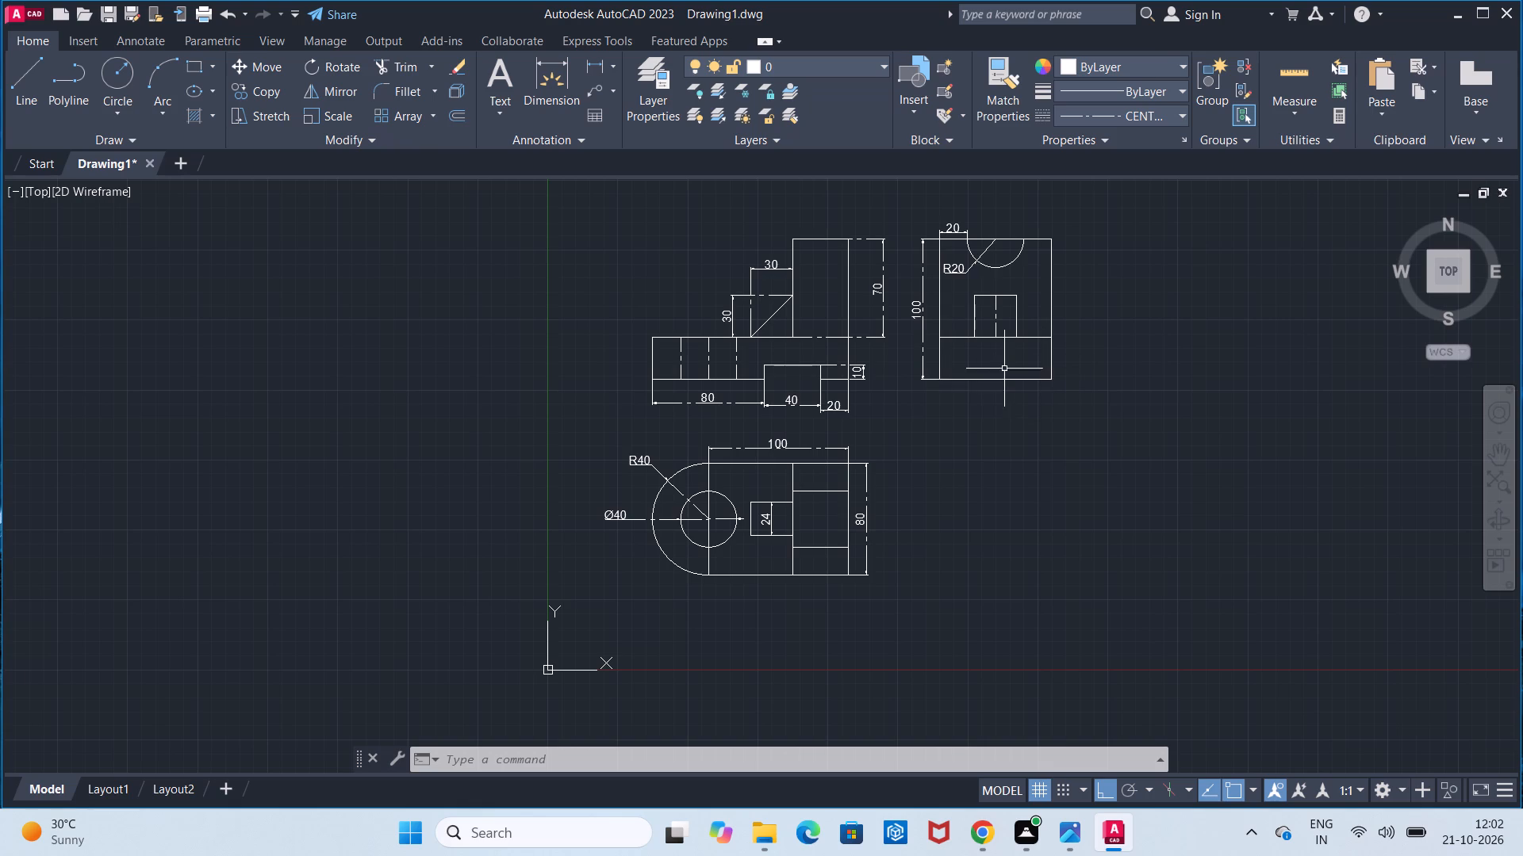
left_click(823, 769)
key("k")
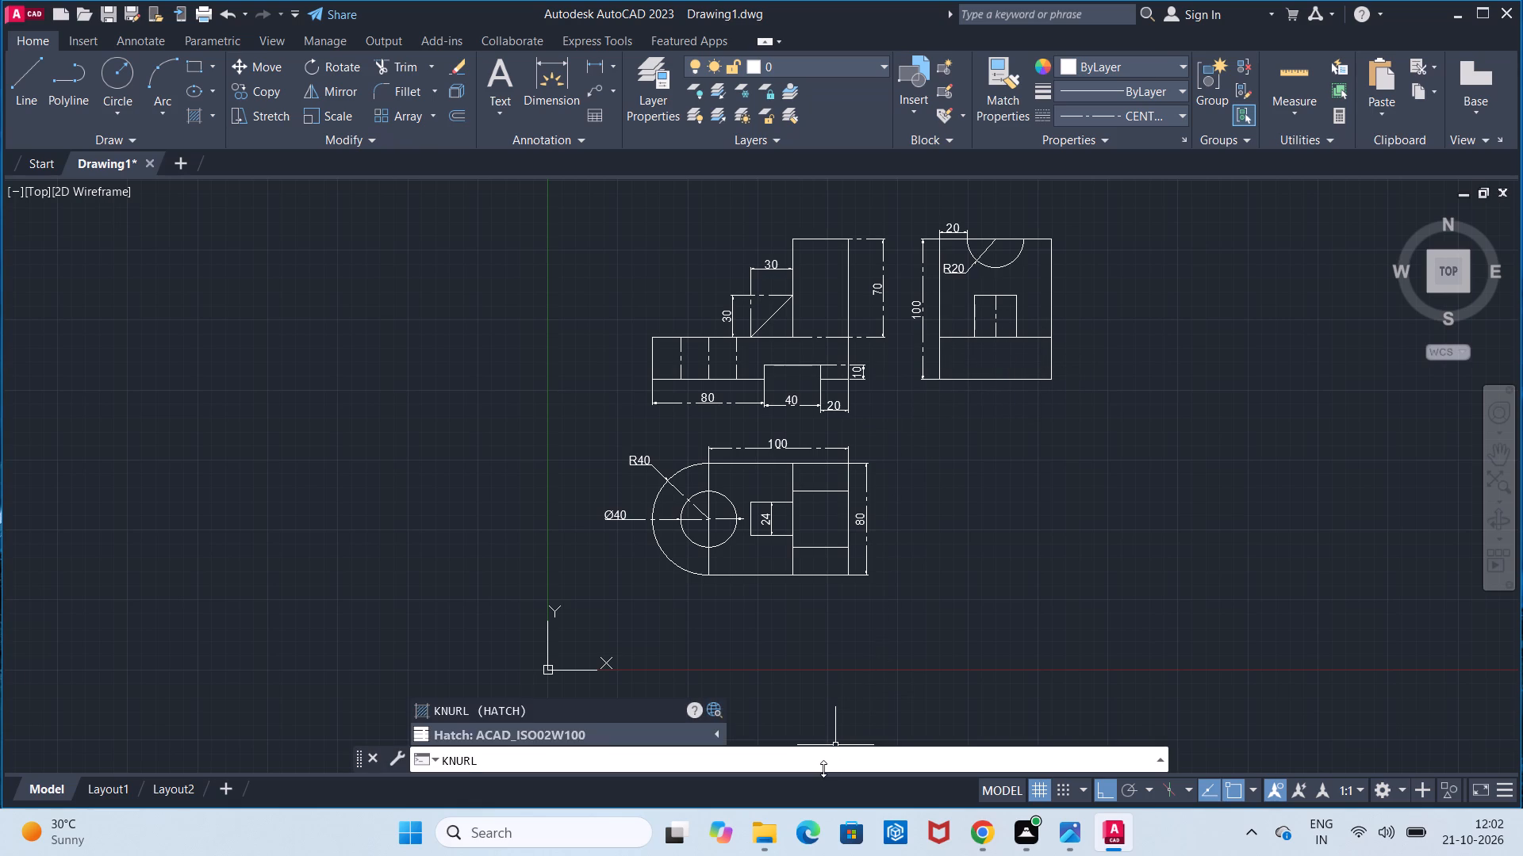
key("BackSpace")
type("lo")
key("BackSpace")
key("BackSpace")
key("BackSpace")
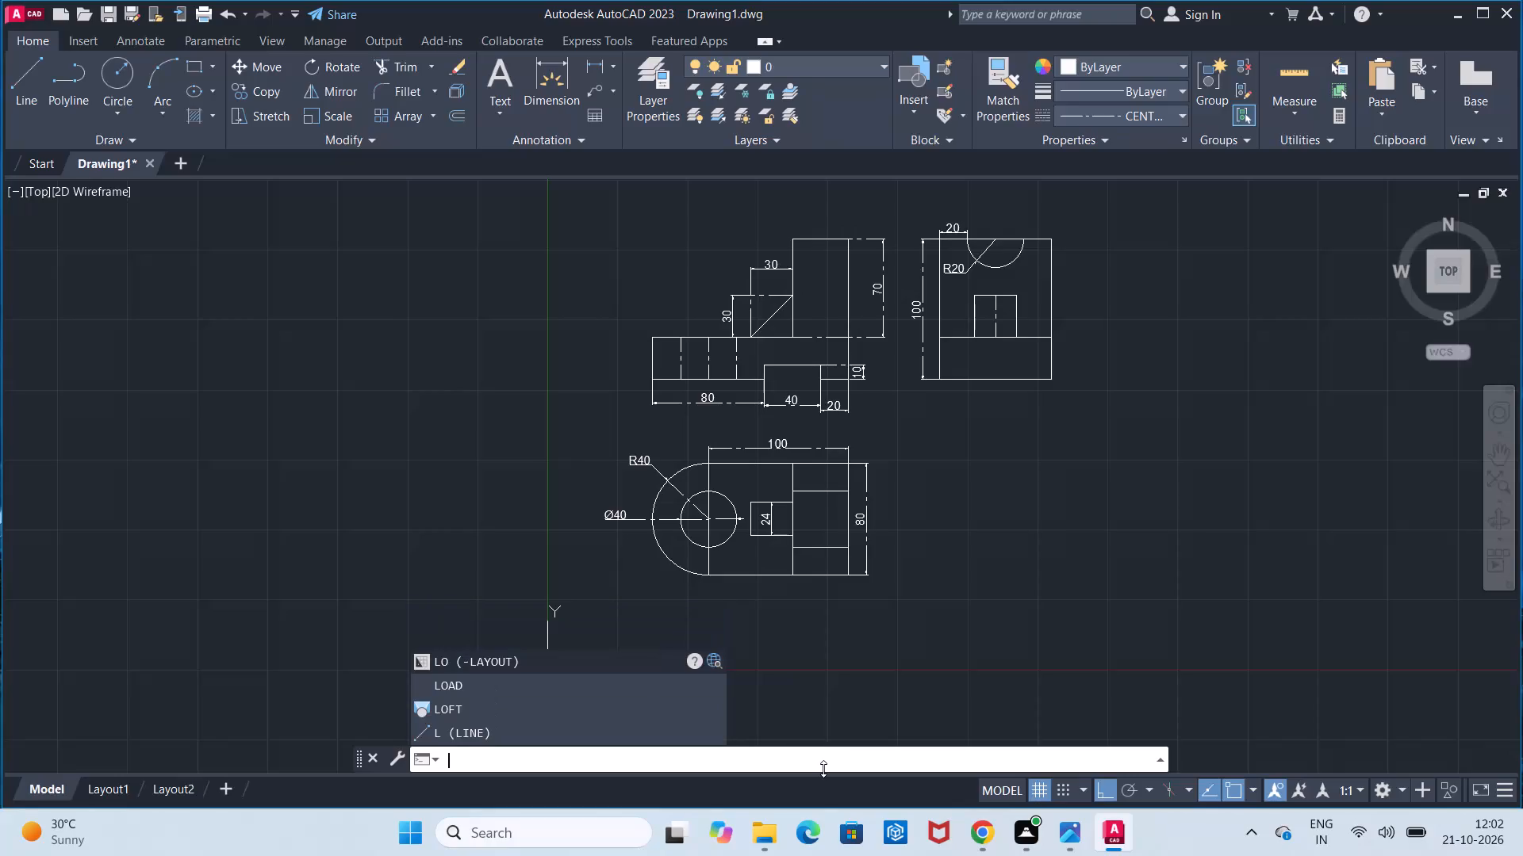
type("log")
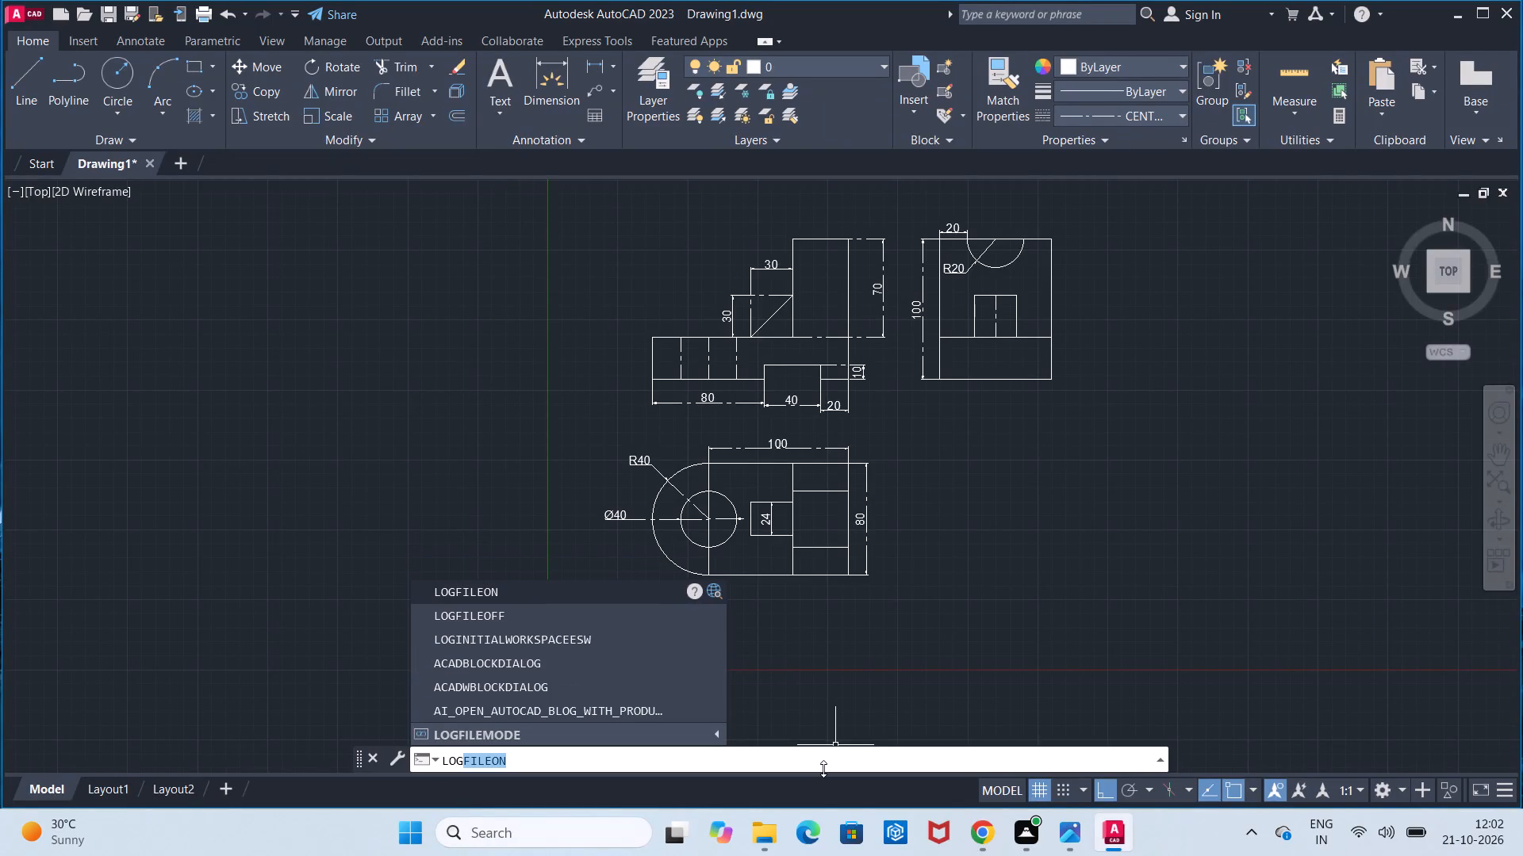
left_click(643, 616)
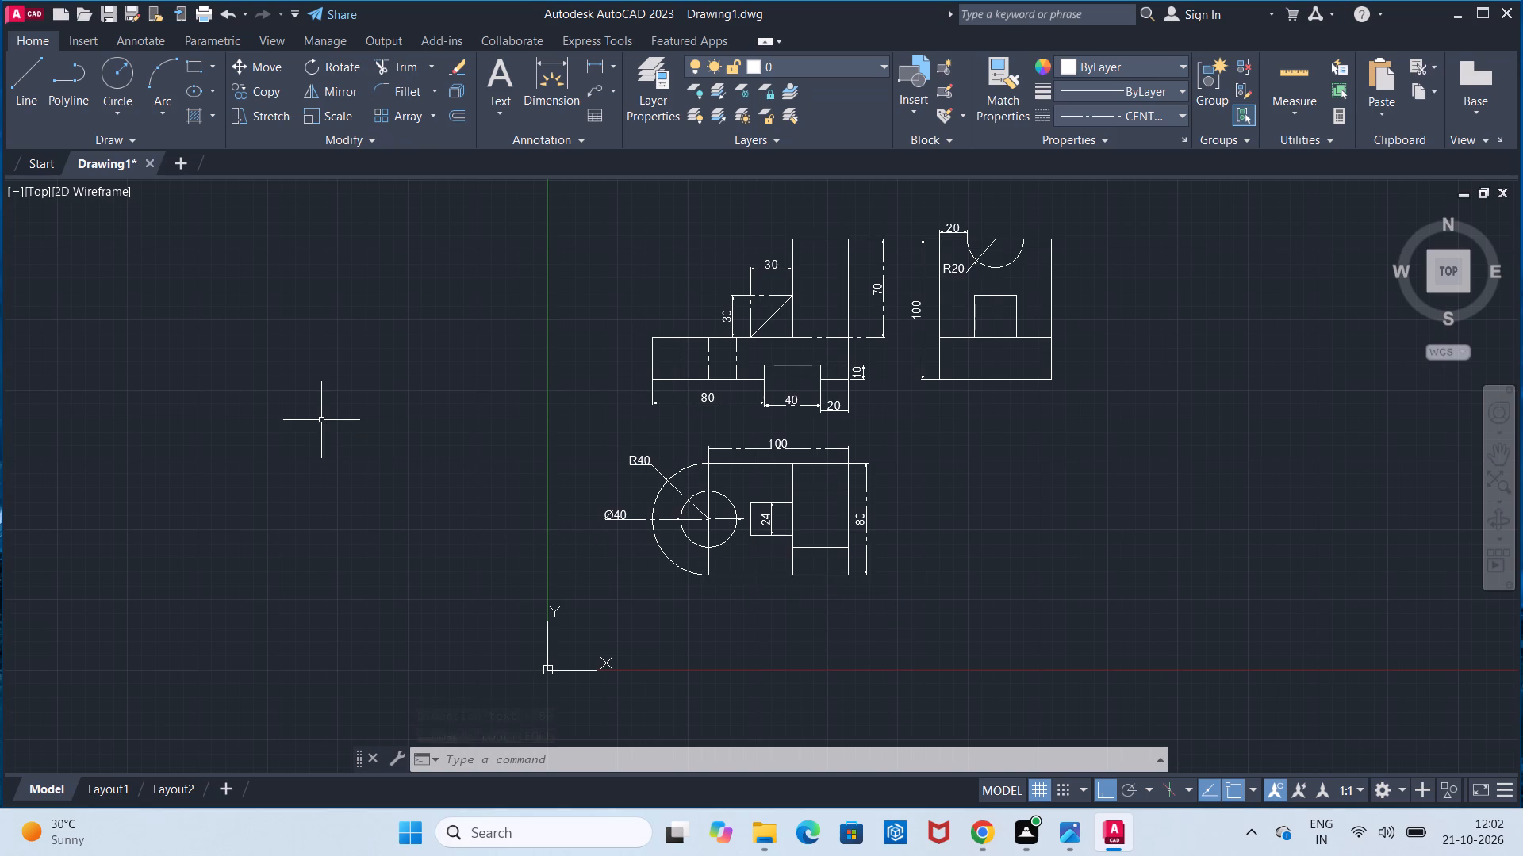
Save the drawing in the Documents folder as Ribbed Anchor Block.
left_click(114, 24)
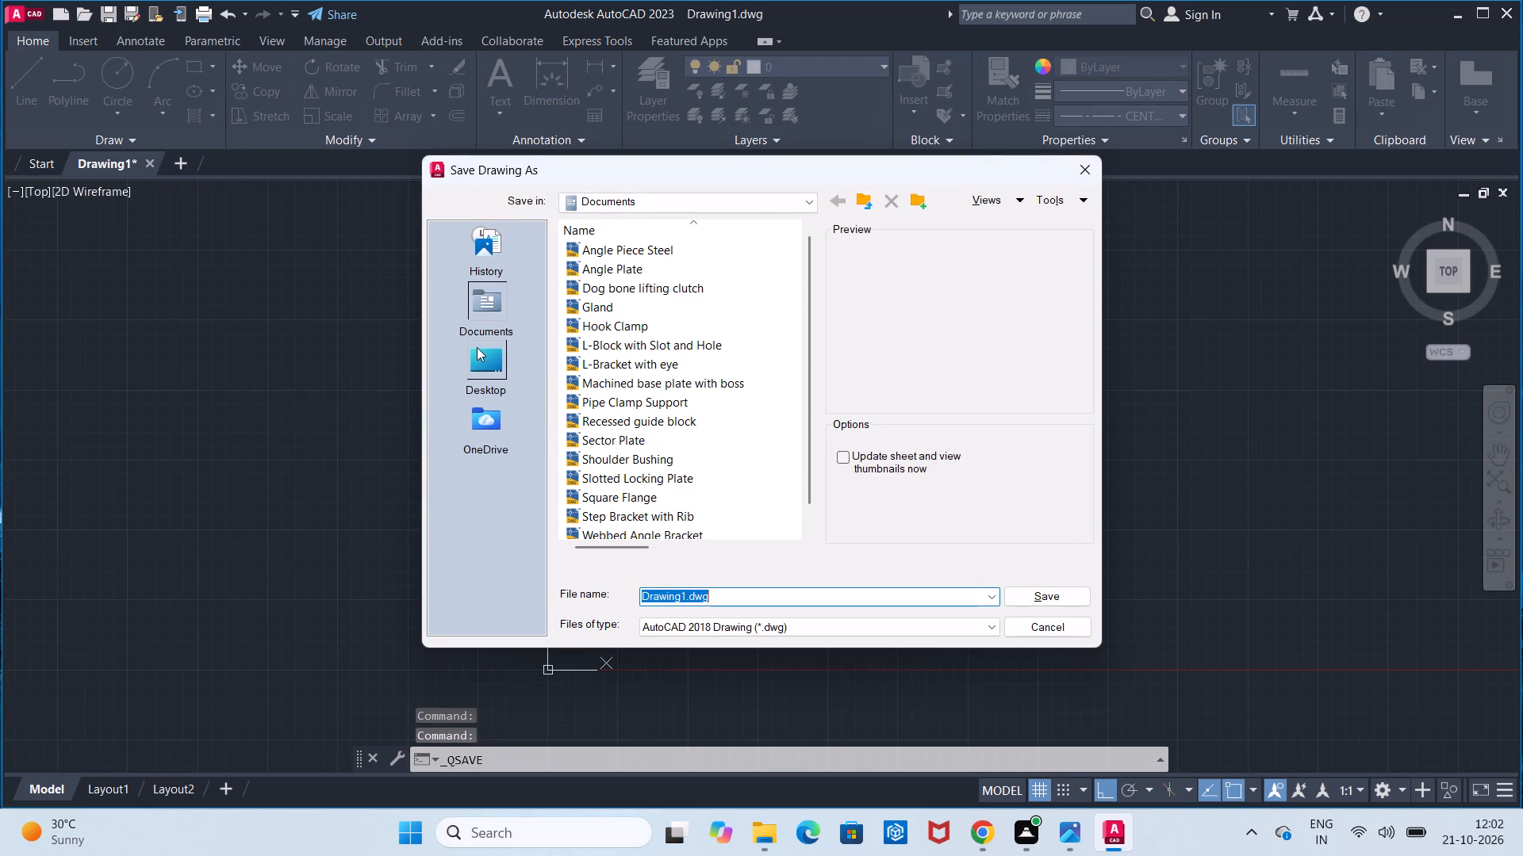
key("BackSpace")
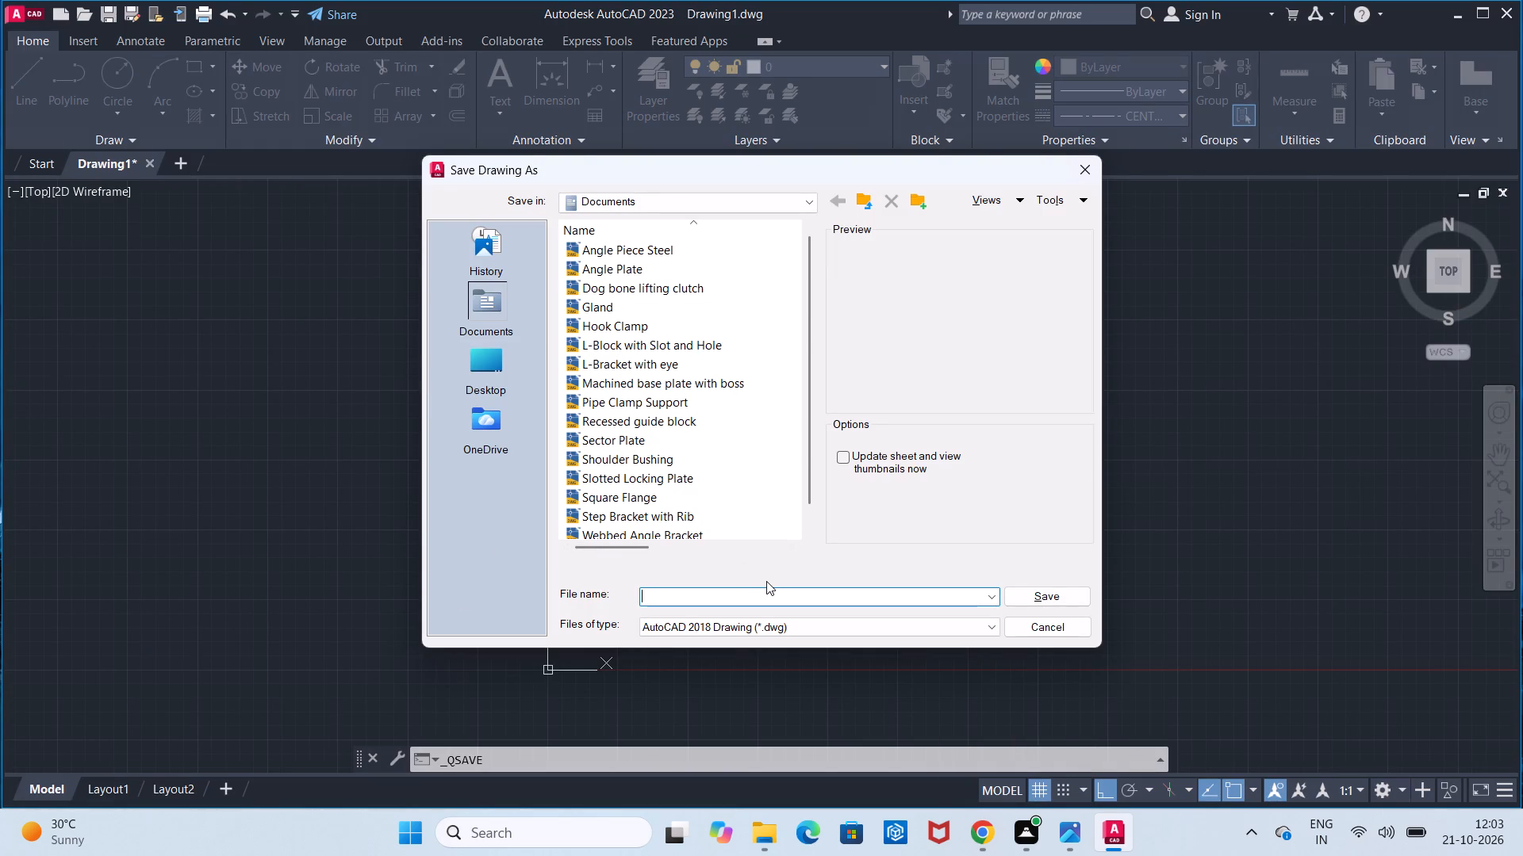
key("r")
type("ibbed")
key("space")
type("nchor")
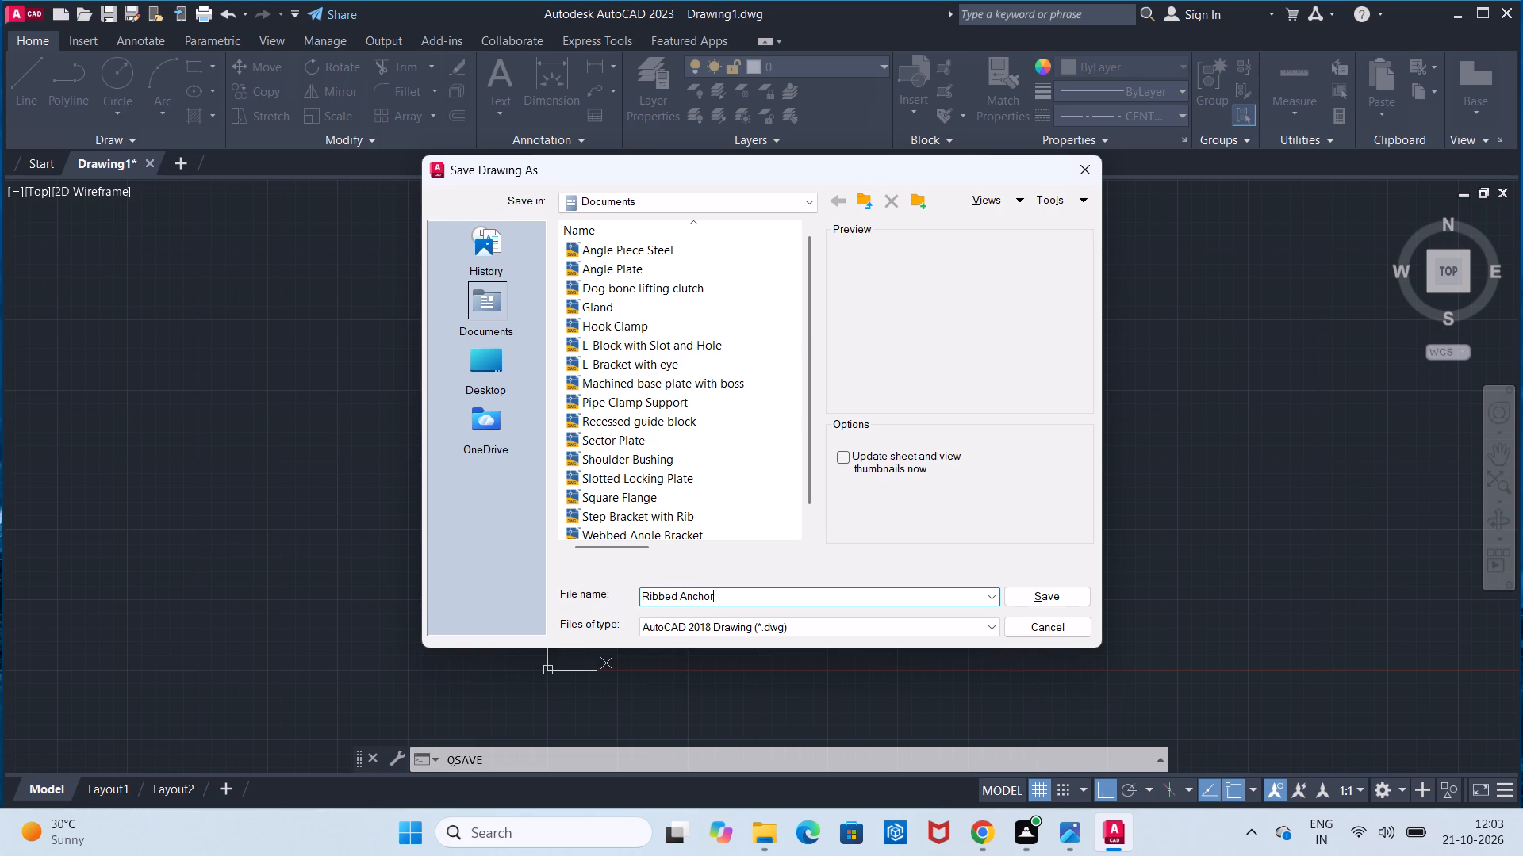
key("space")
key("b")
type("lock")
left_click(1057, 590)
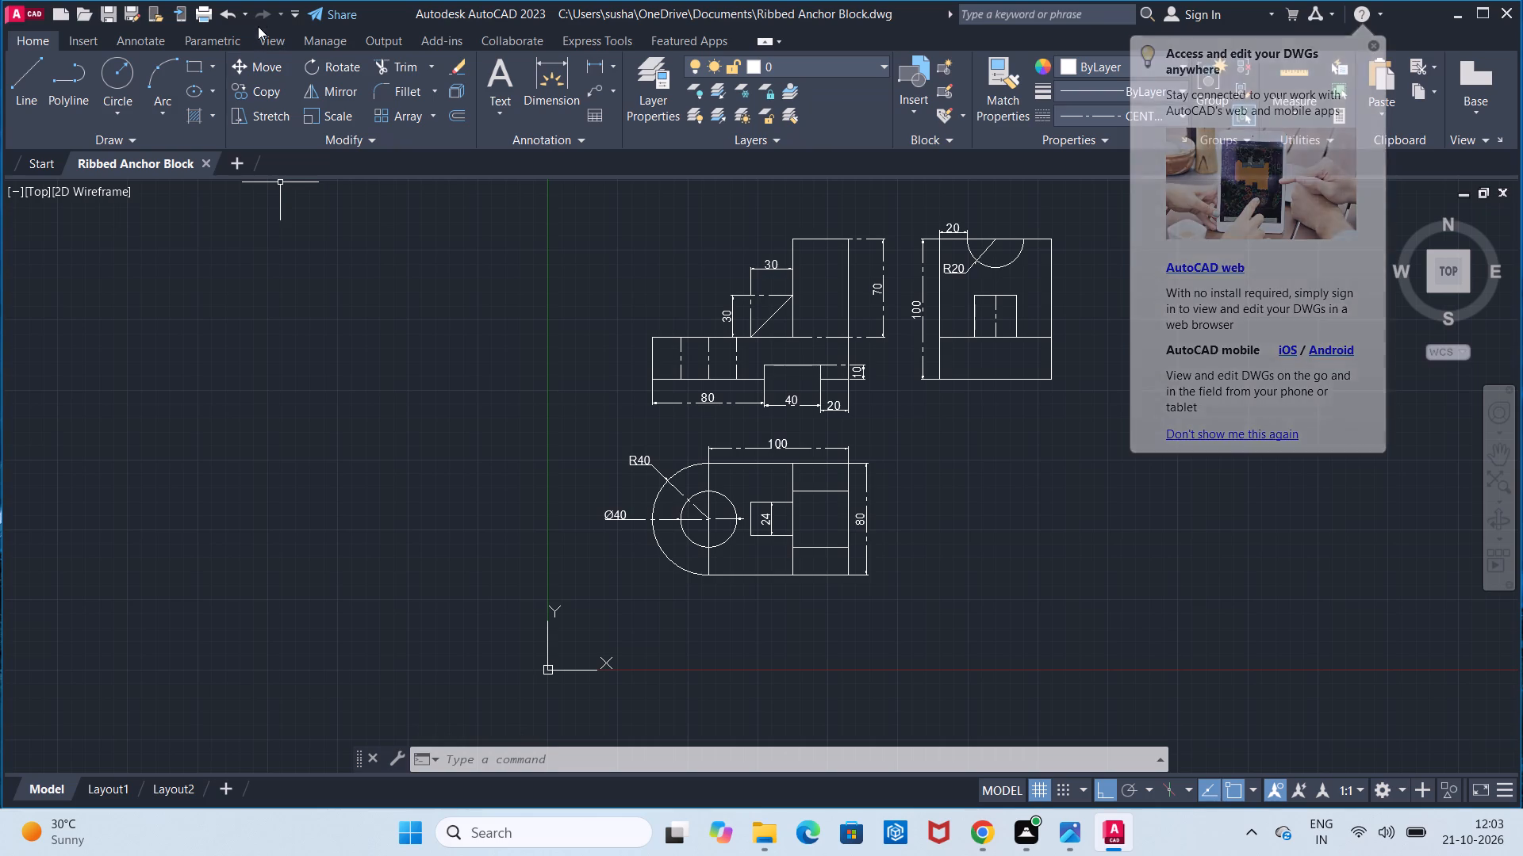
Set up the plot as landscape and centred with the acad.ctb plot style table, without assigning that table to all layouts.
left_click(216, 24)
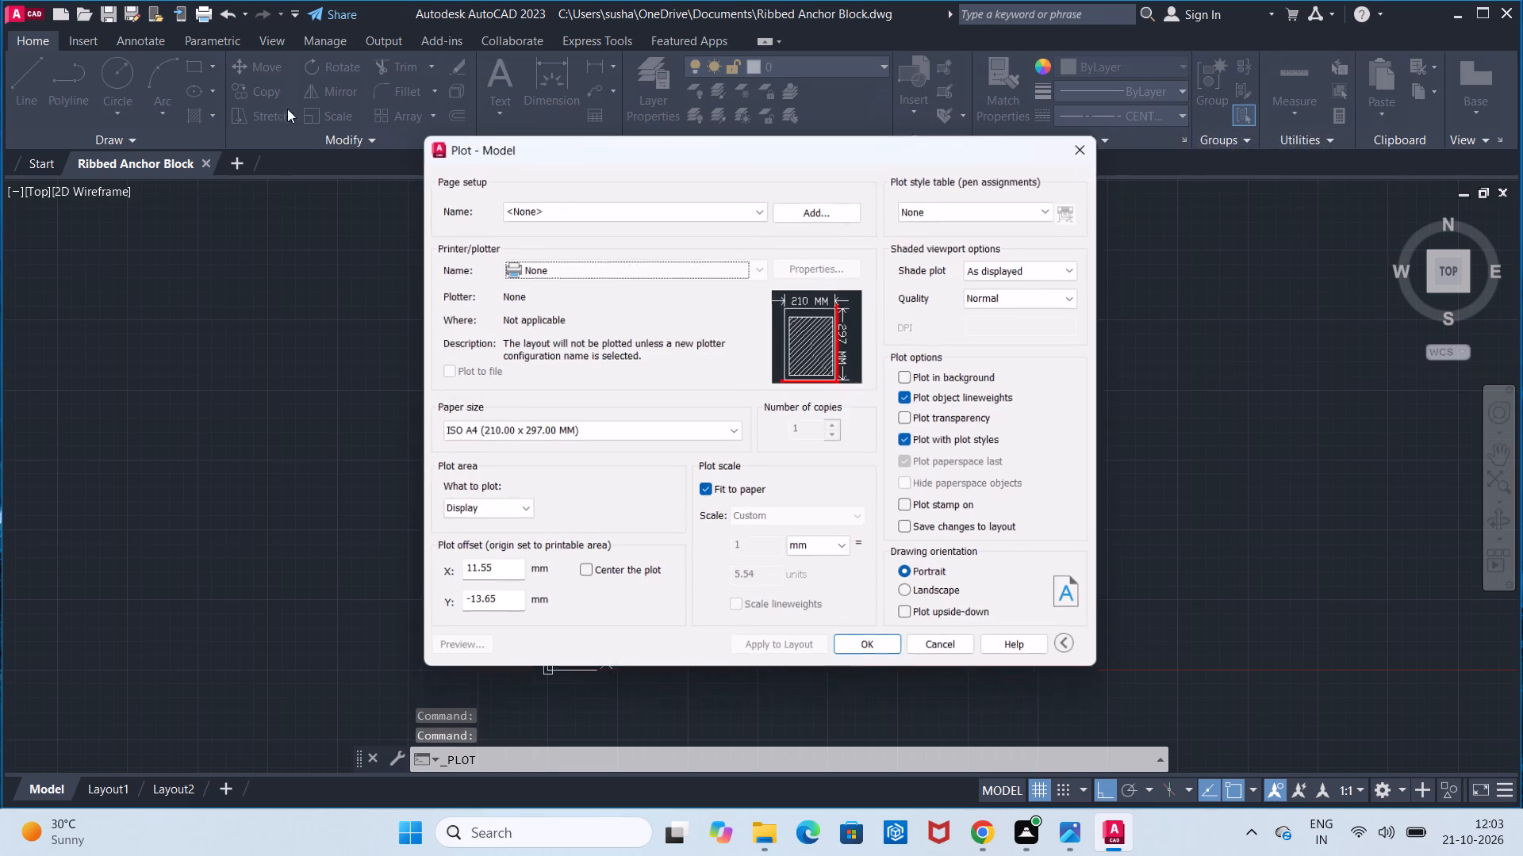
left_click(911, 589)
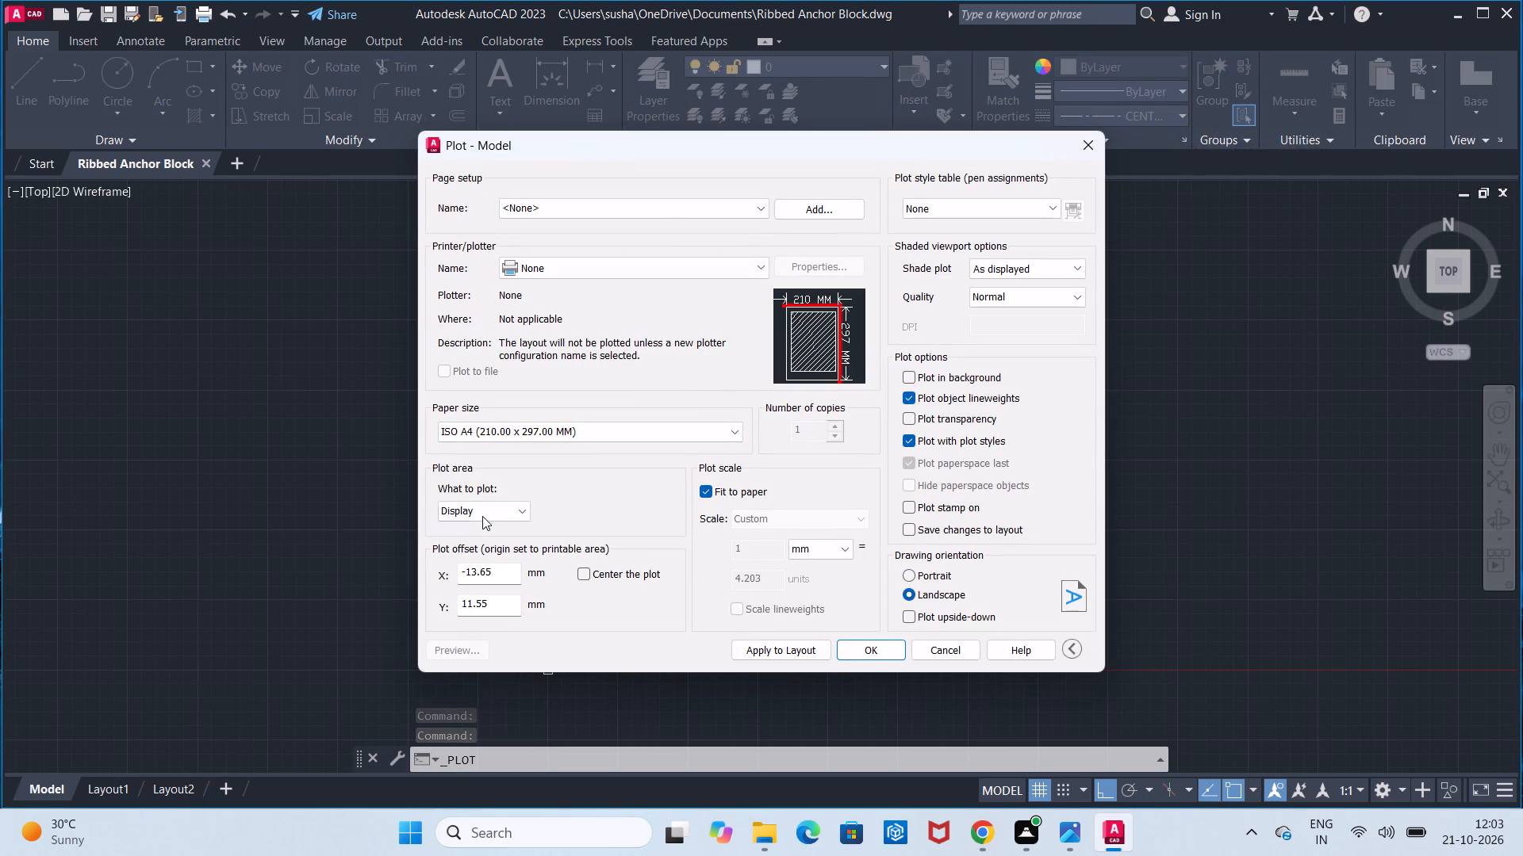
left_click(582, 582)
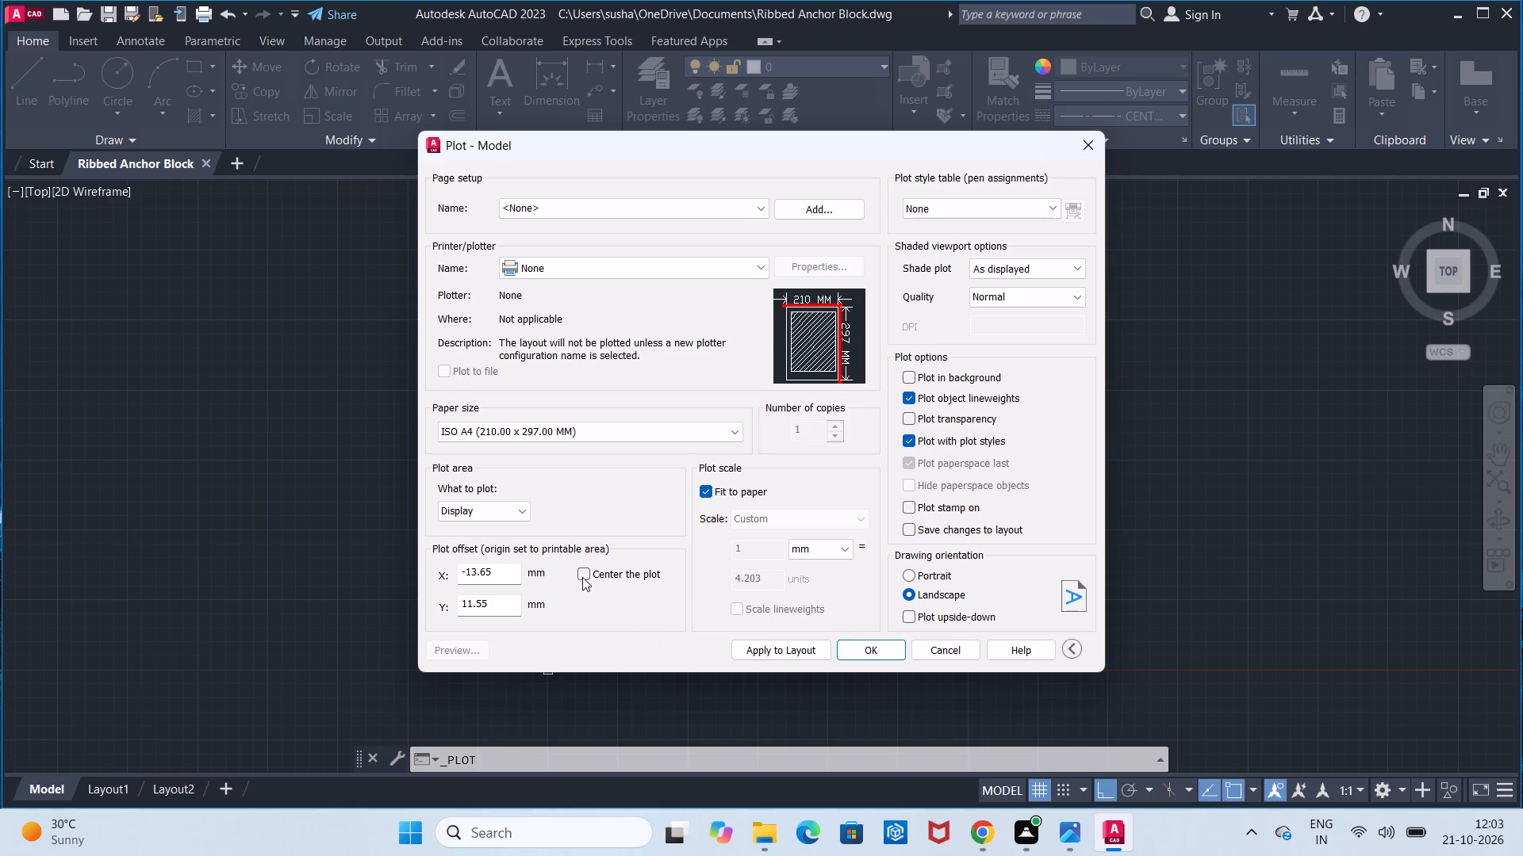
left_click(582, 576)
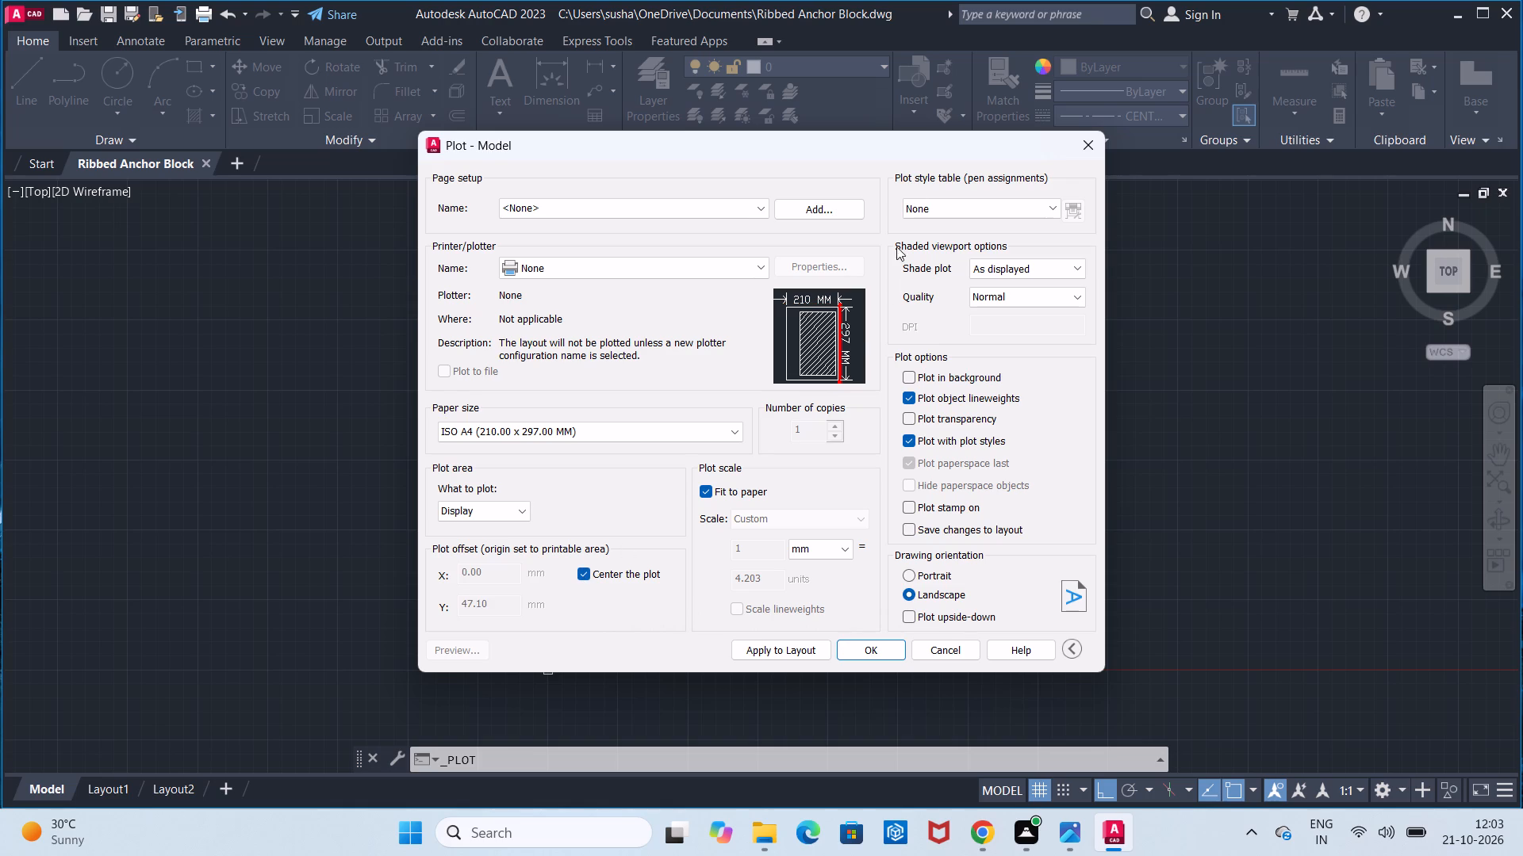
left_click(946, 204)
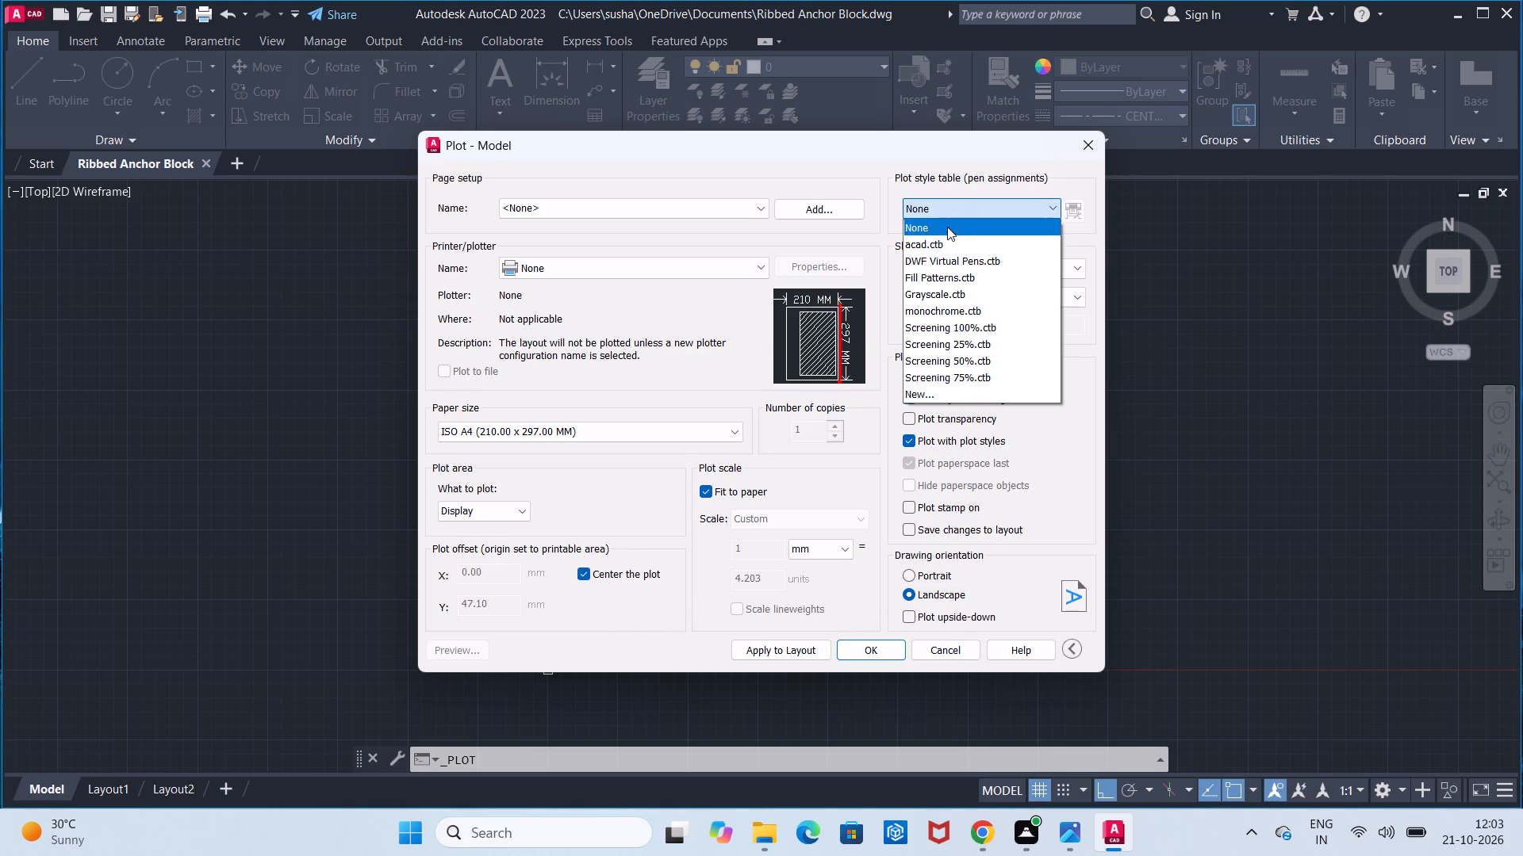
left_click(949, 236)
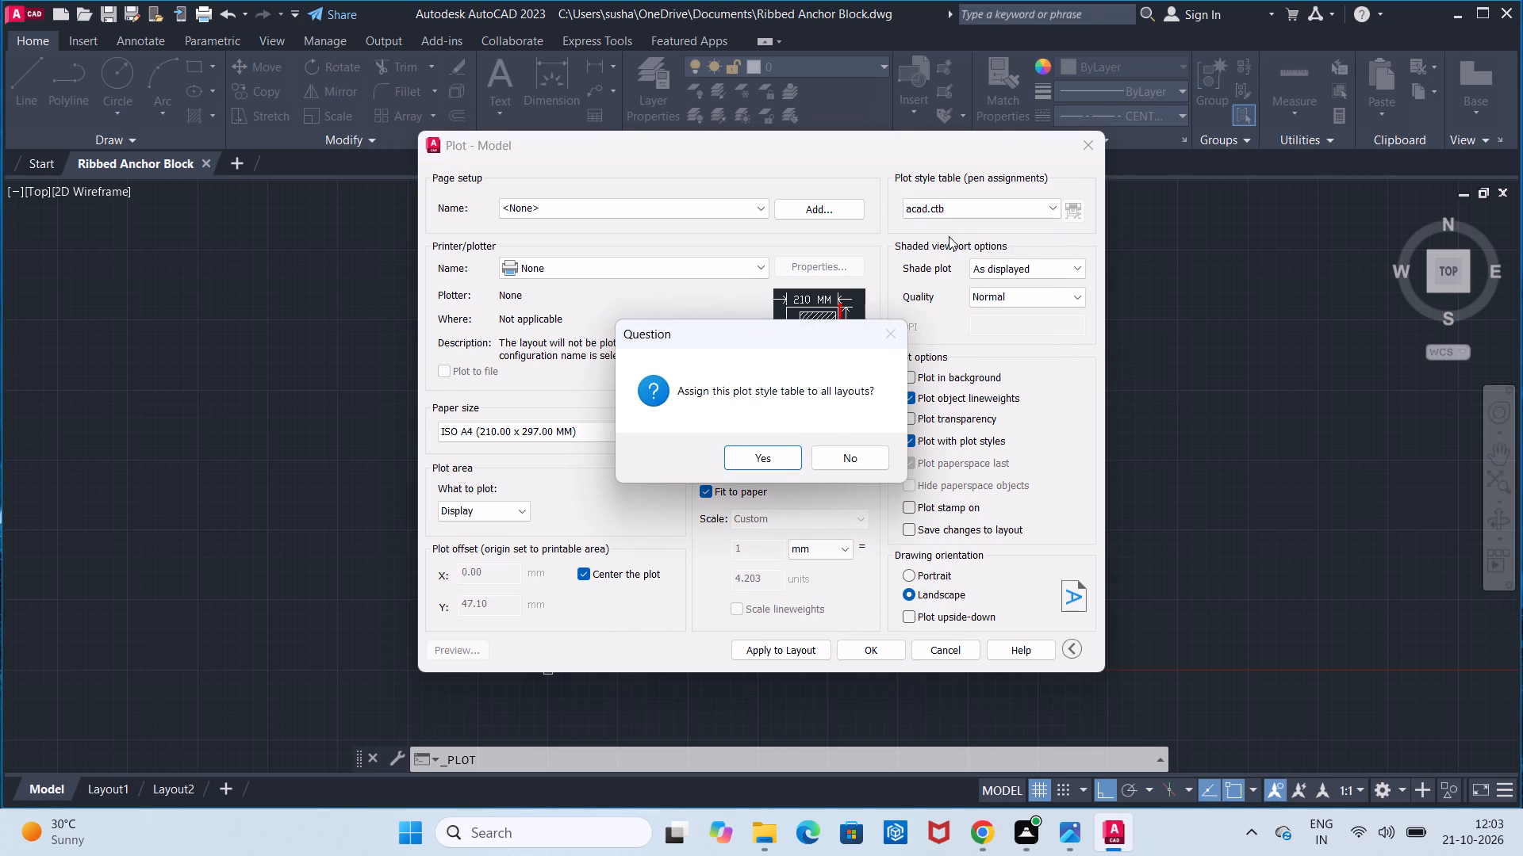
left_click(896, 344)
left_click(836, 460)
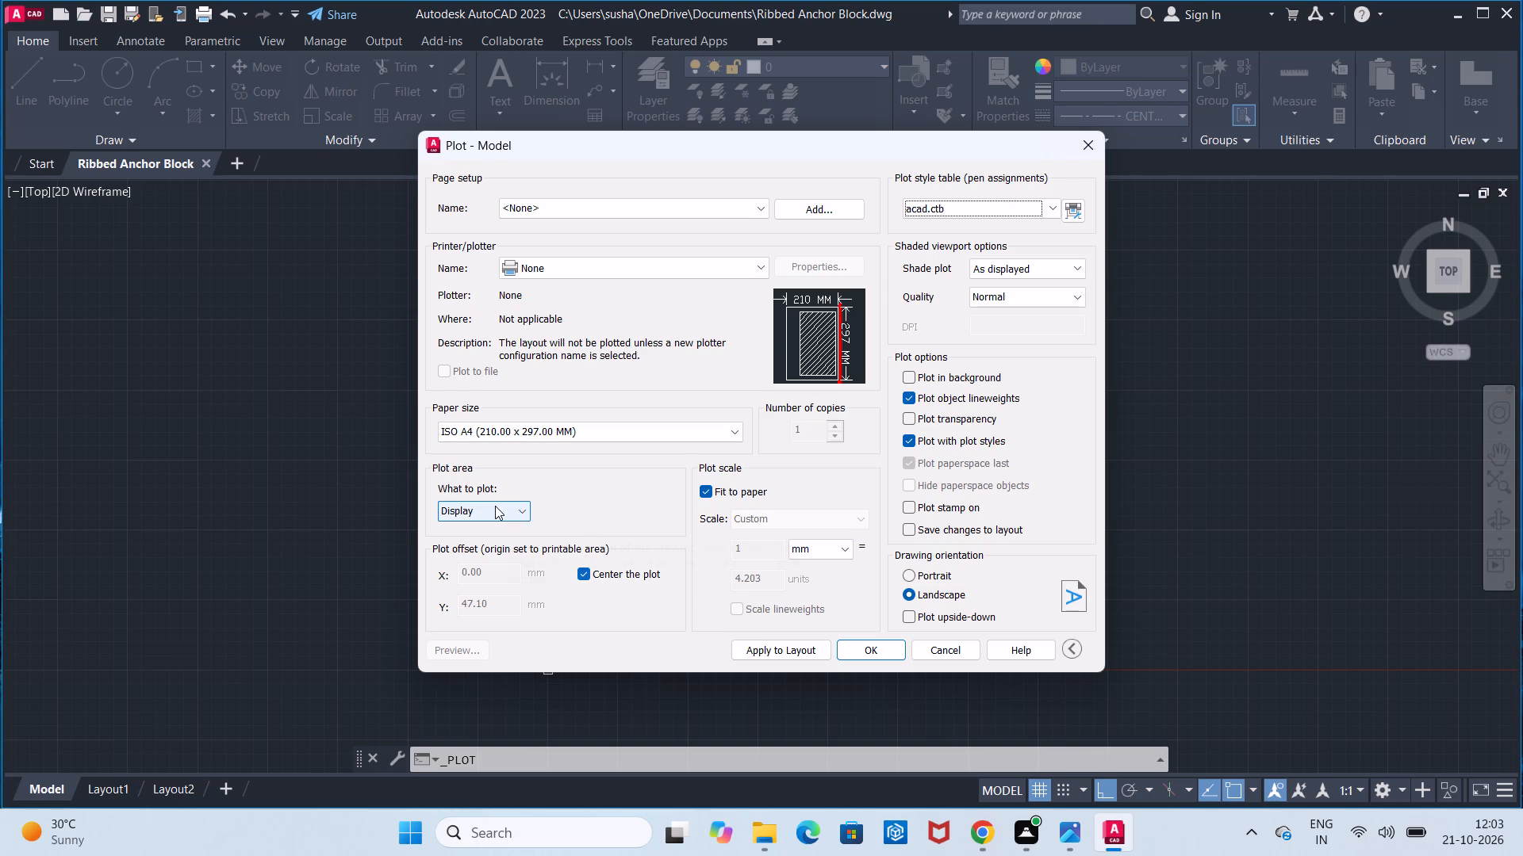
Set the plot paper size to ISO A4 (297.00 x 210.00 MM) and define a window plot area enclosing all three dimensioned views.
left_click(645, 434)
left_click(643, 463)
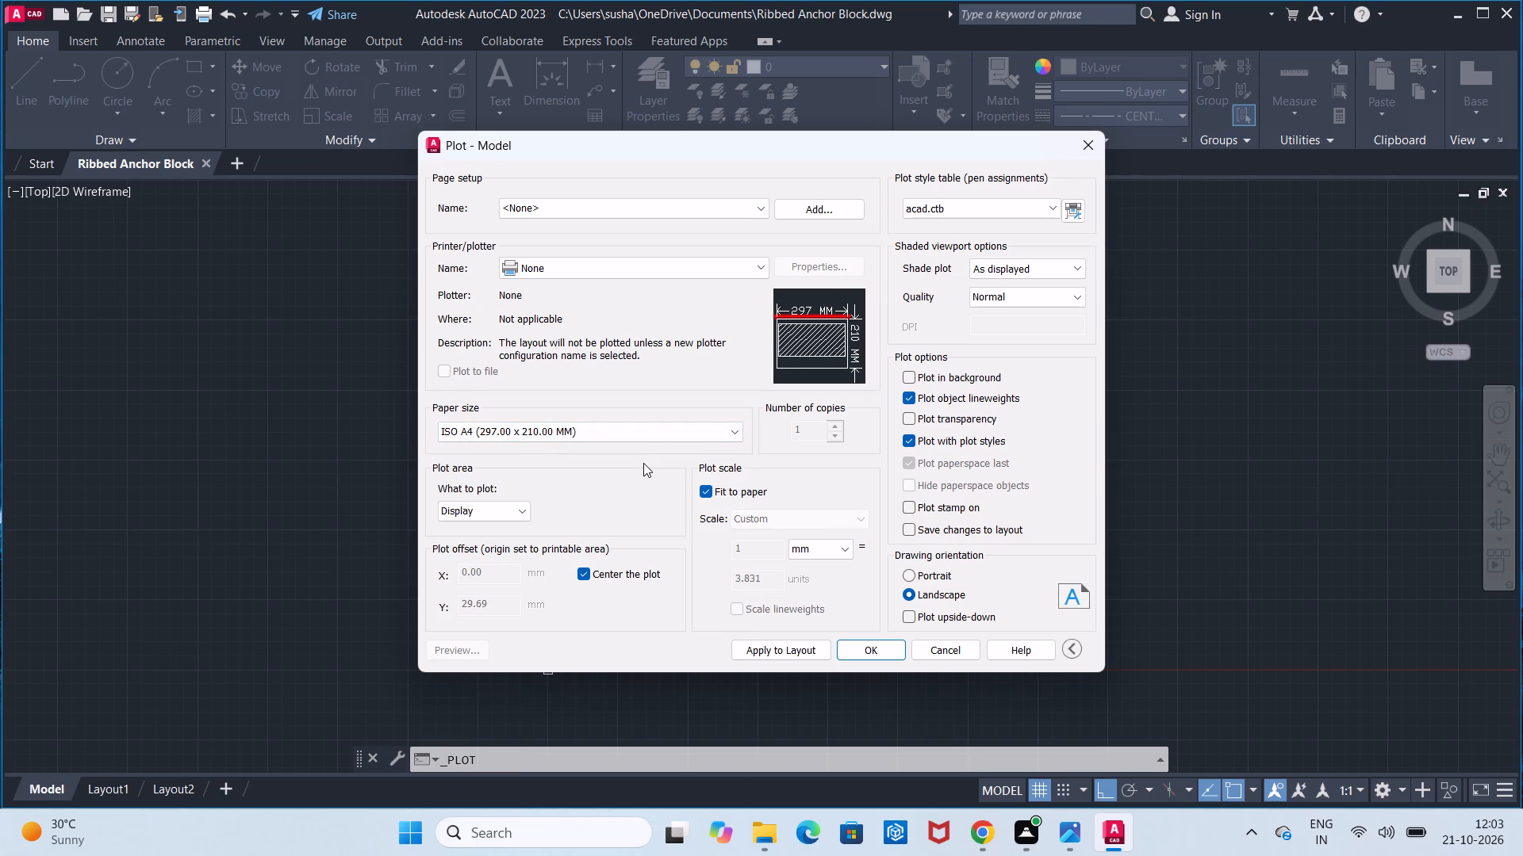
left_click(512, 513)
left_click(516, 567)
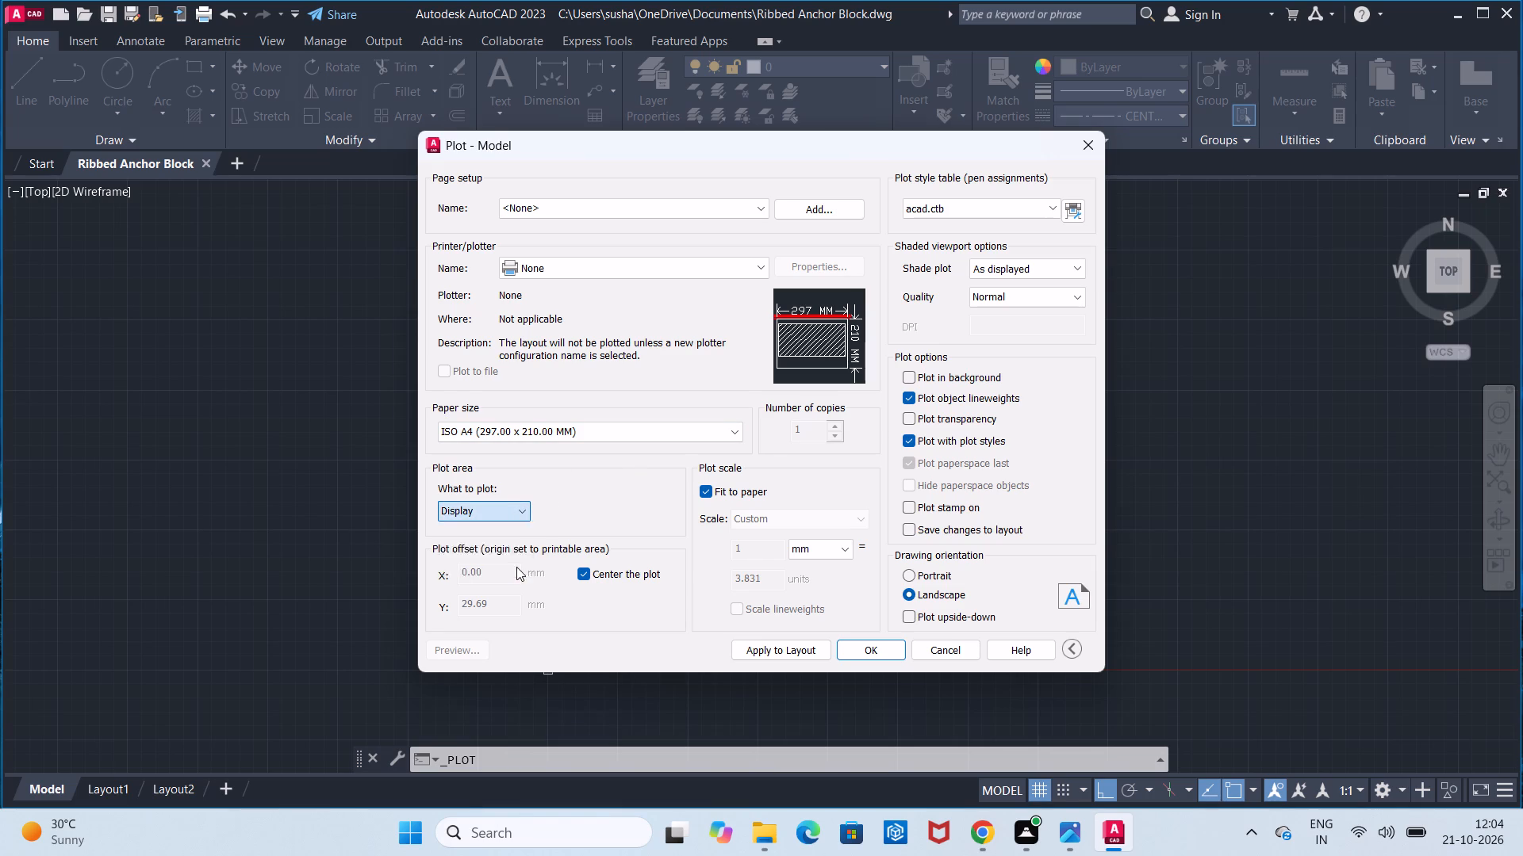
left_click(585, 184)
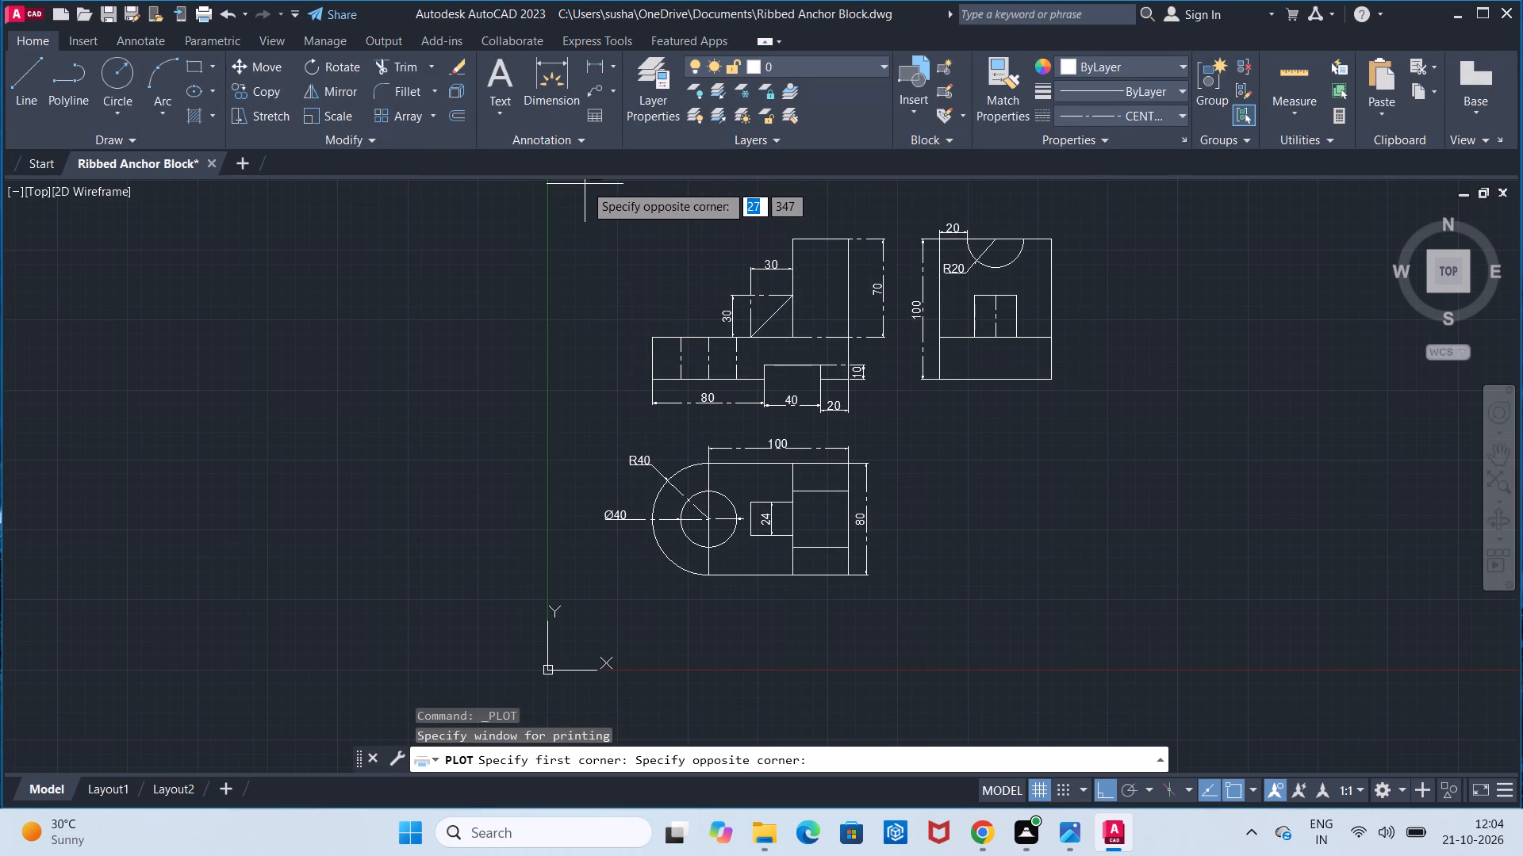
left_click(1109, 617)
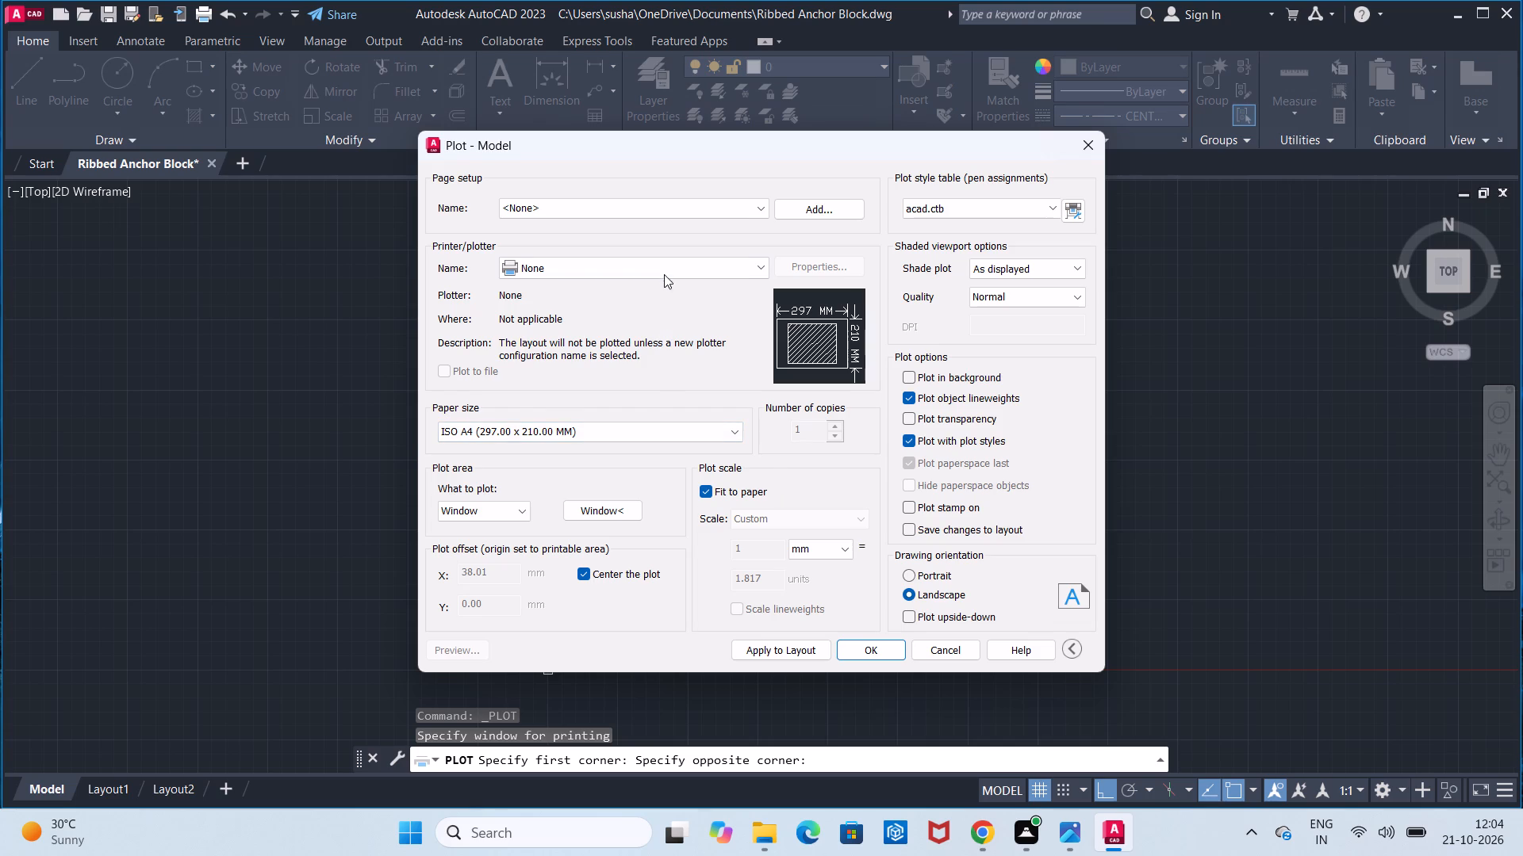
Plot with DWG To PDF.pc3, save as Ribbed Anchor Block-Model.pdf in Documents, and close the PDF after checking it.
left_click(664, 271)
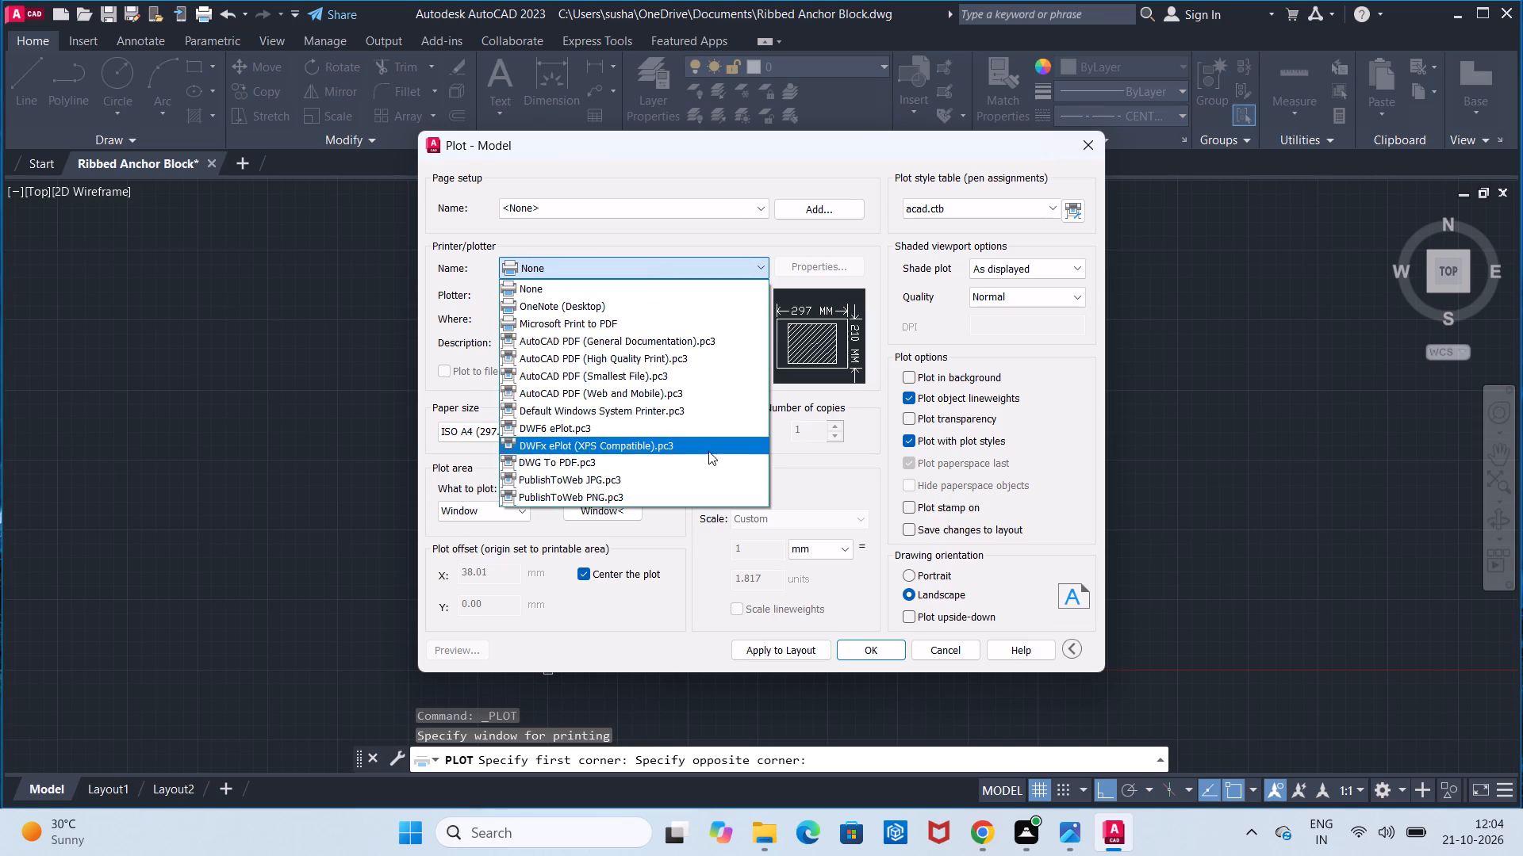
left_click(707, 456)
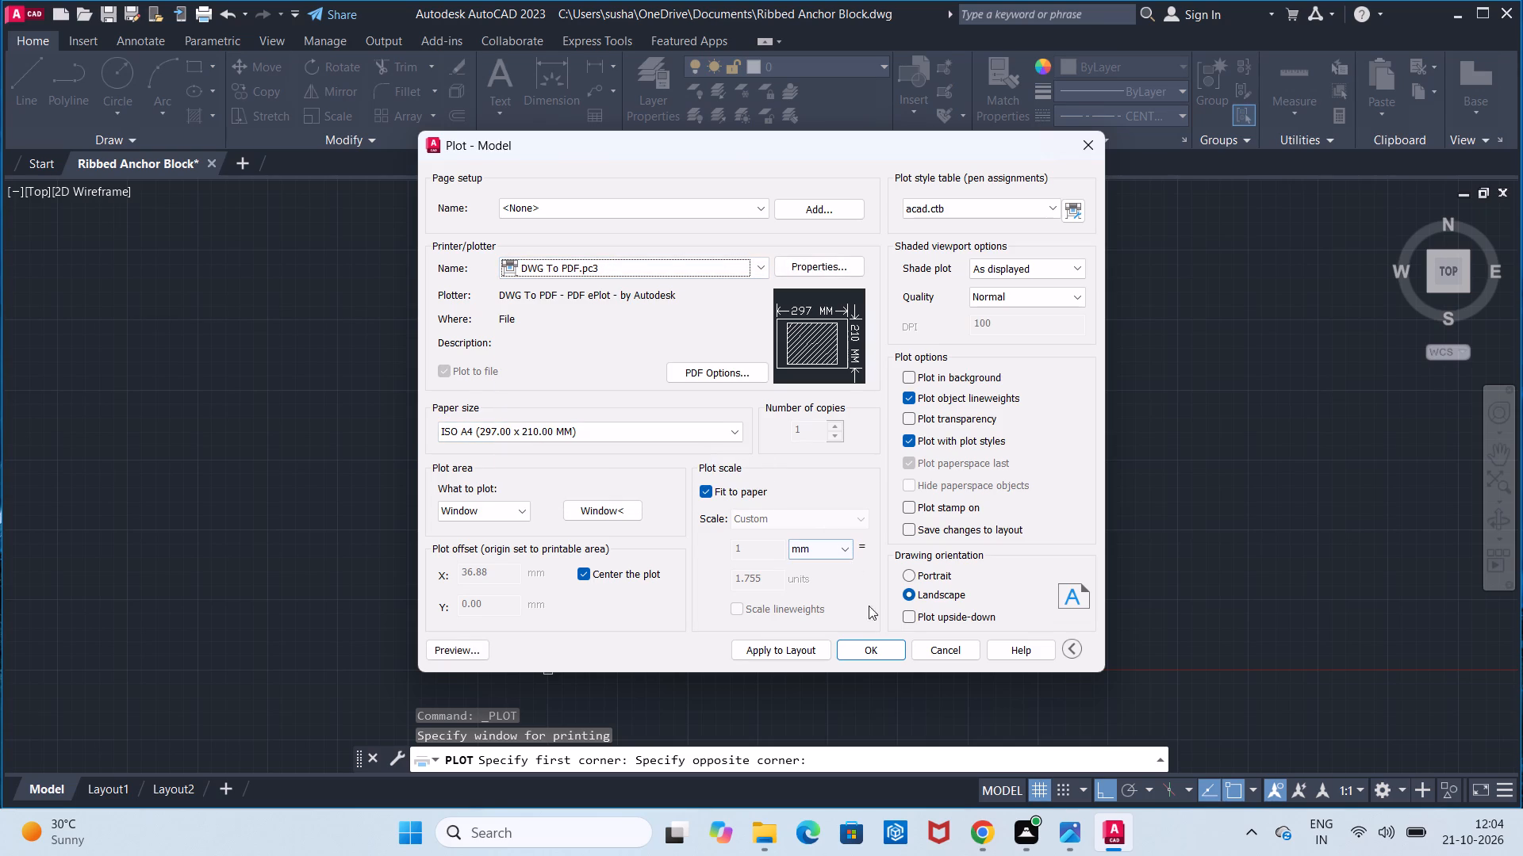
left_click(867, 648)
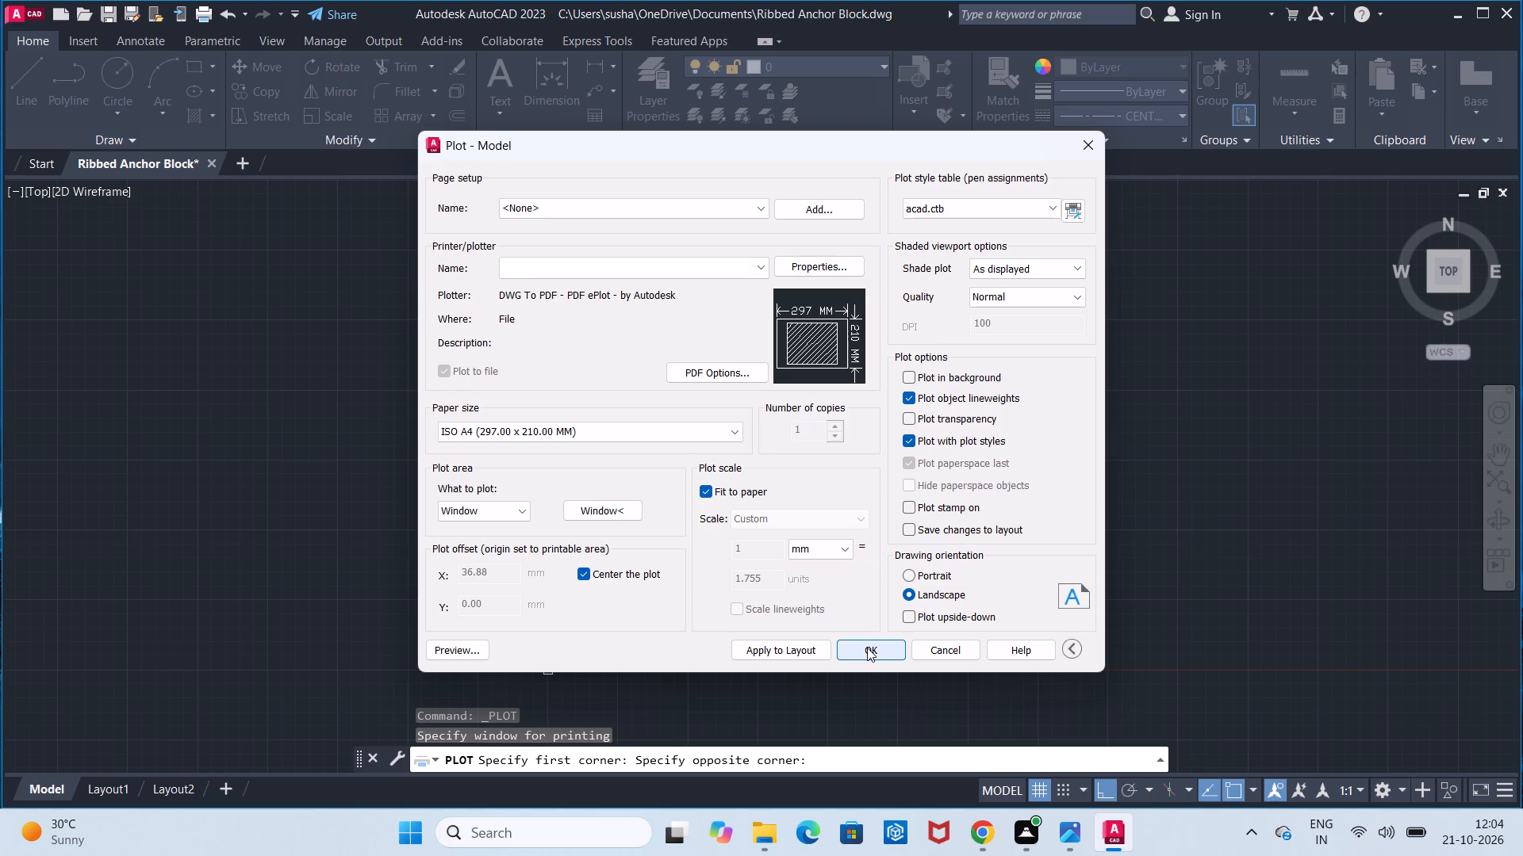
left_click(1020, 590)
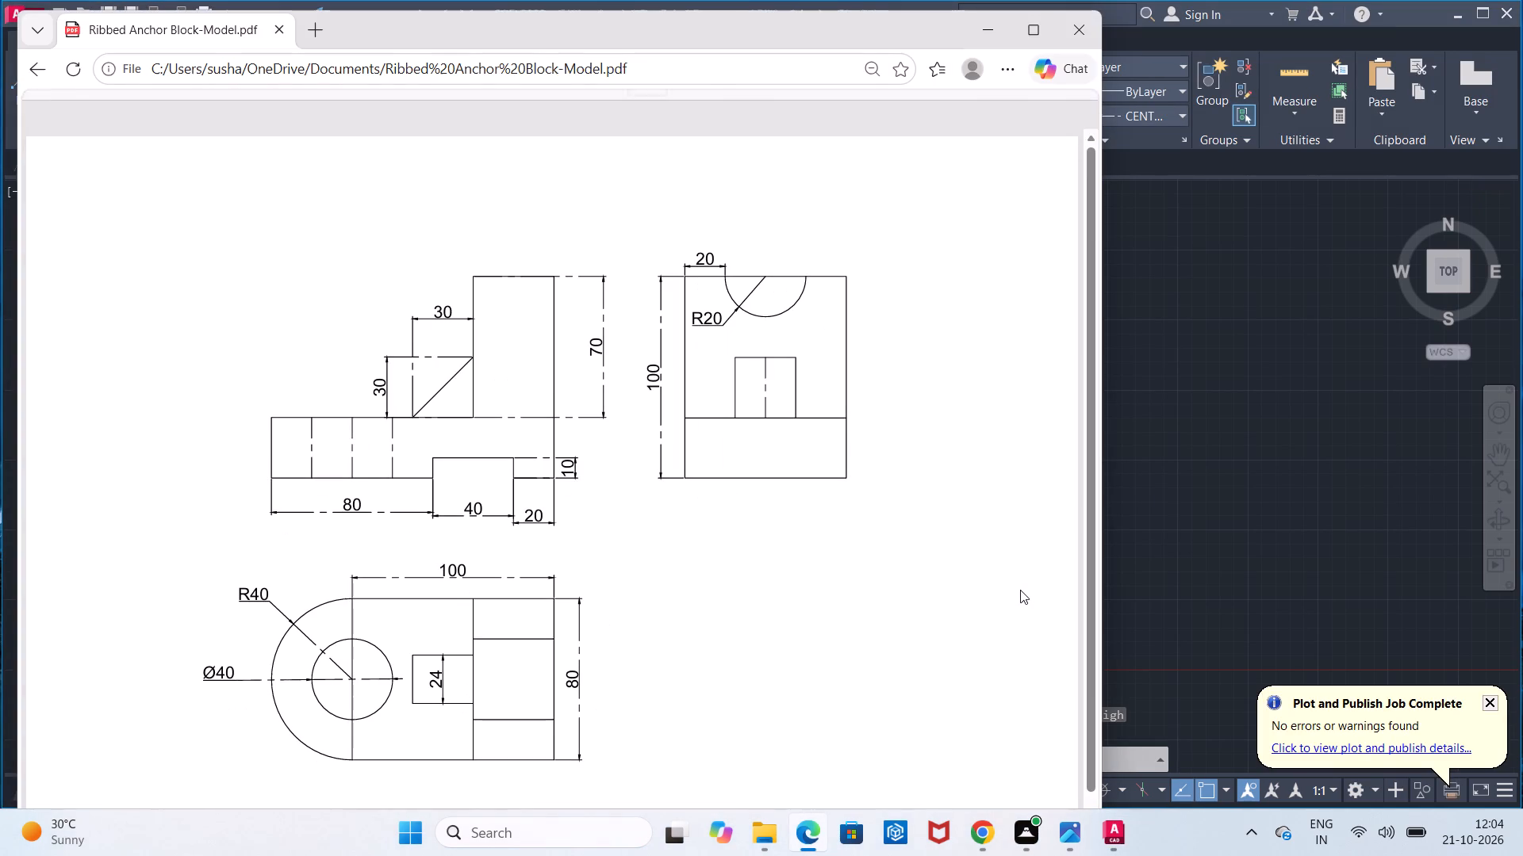
scroll(1020, 590, "down", 3)
scroll(1020, 590, "up", 3)
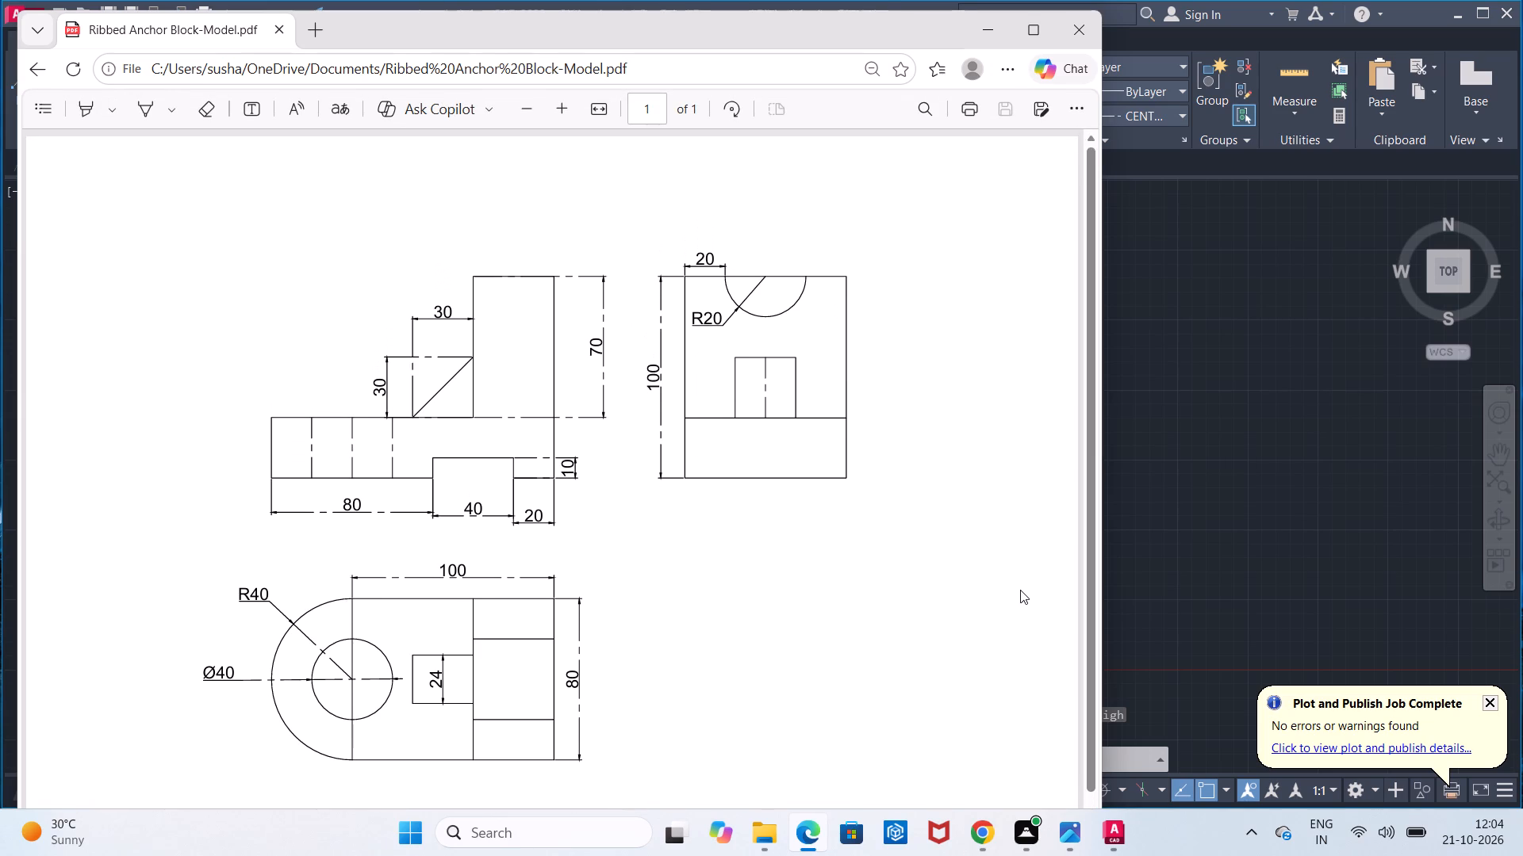
left_click(1081, 30)
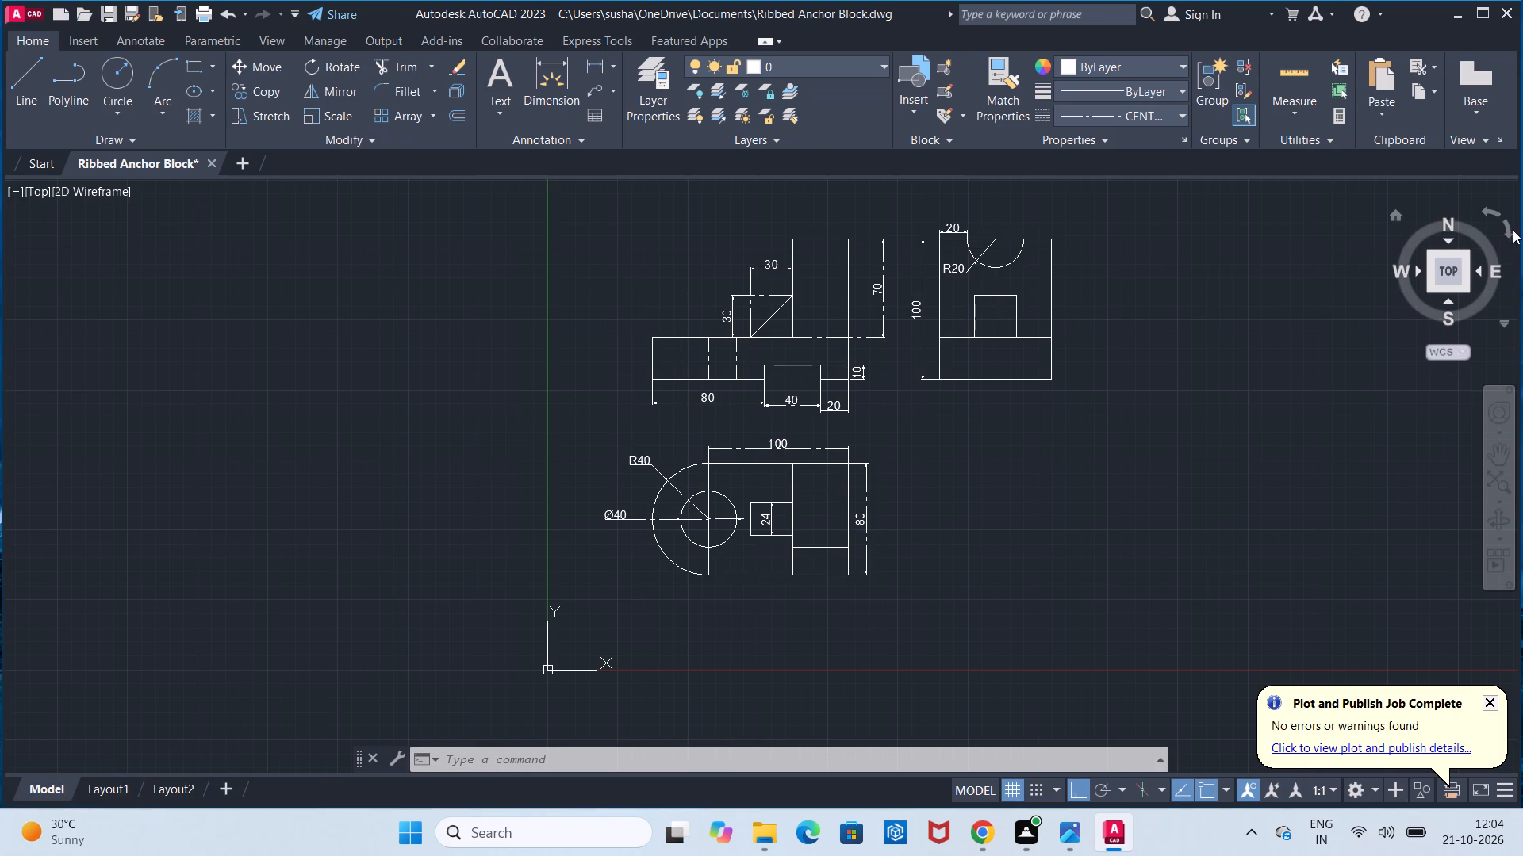
Close AutoCAD, saving the changes to Ribbed Anchor Block.dwg.
left_click(1514, 3)
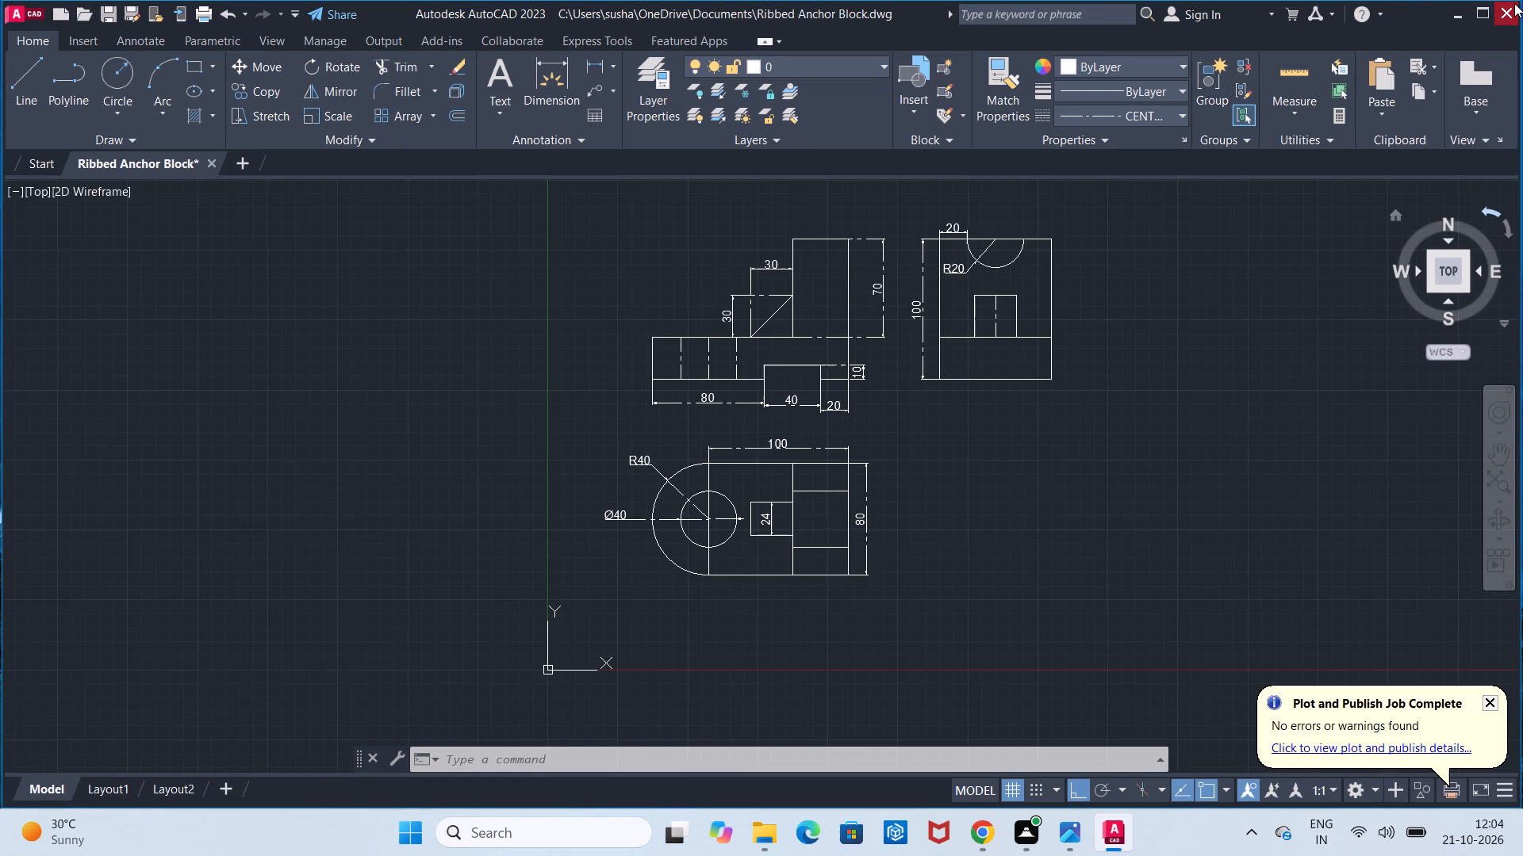
left_click(770, 444)
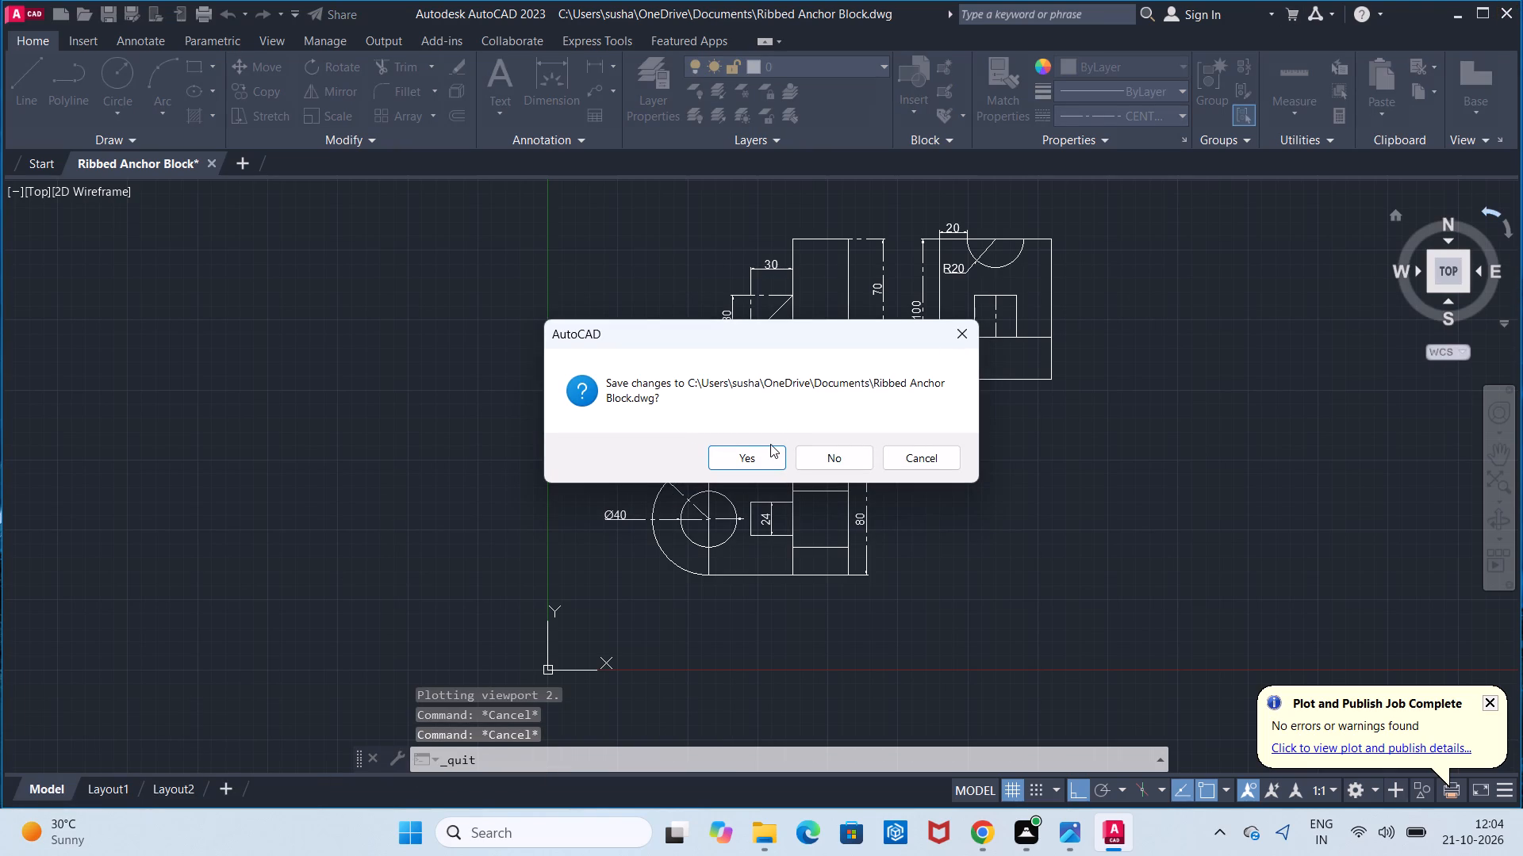
left_click(766, 460)
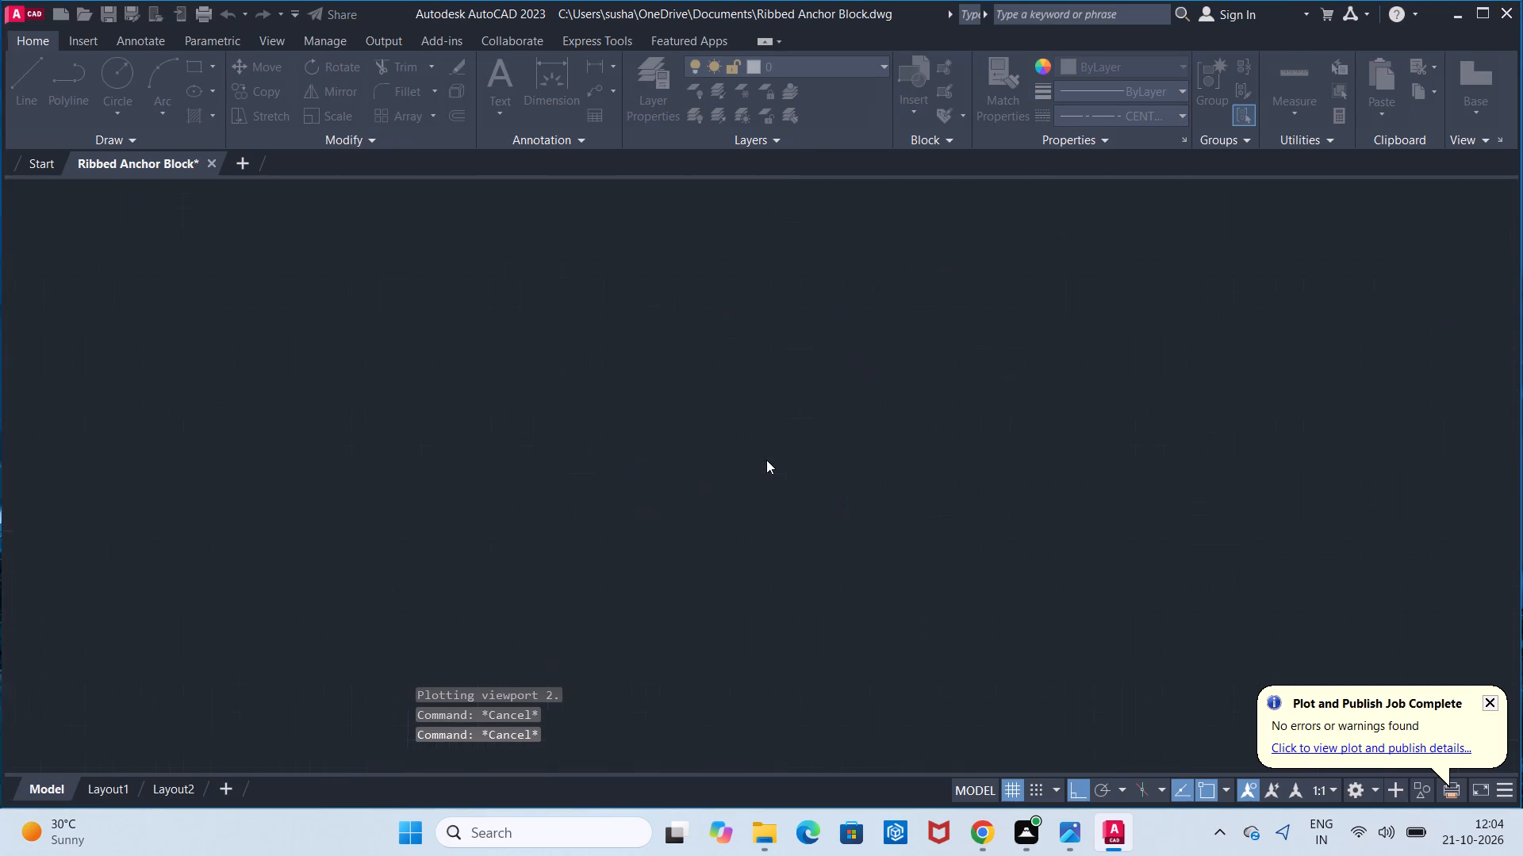